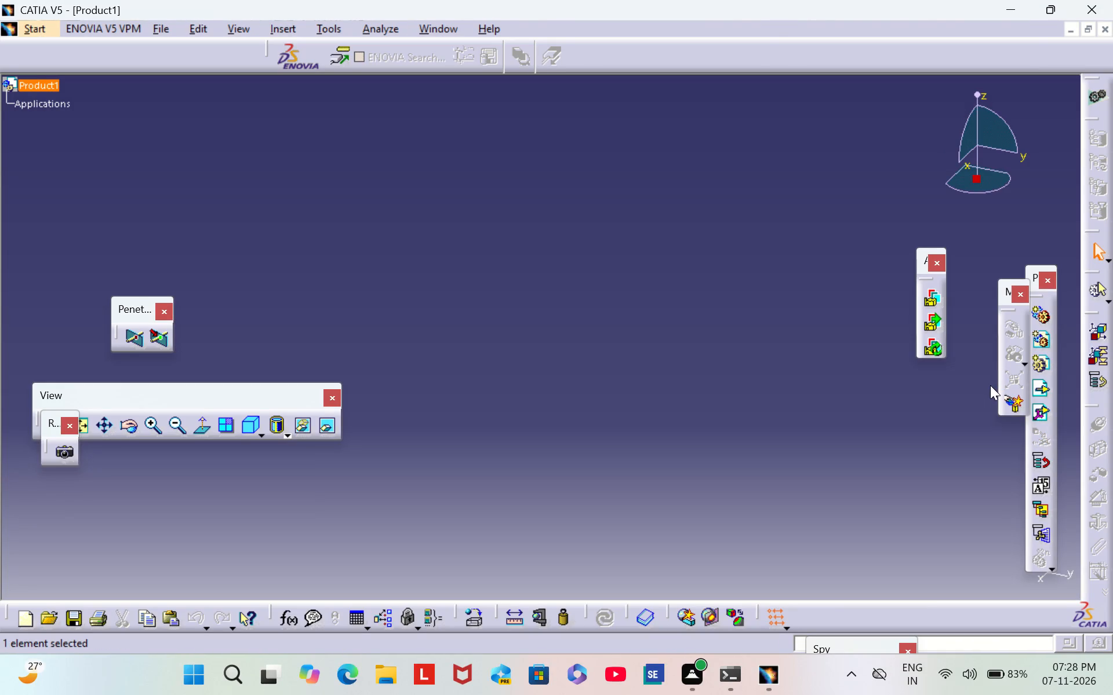
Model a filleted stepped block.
Switch to the Part Design workbench from Mechanical Design to start a new part in the product.
click(29, 27)
click(194, 72)
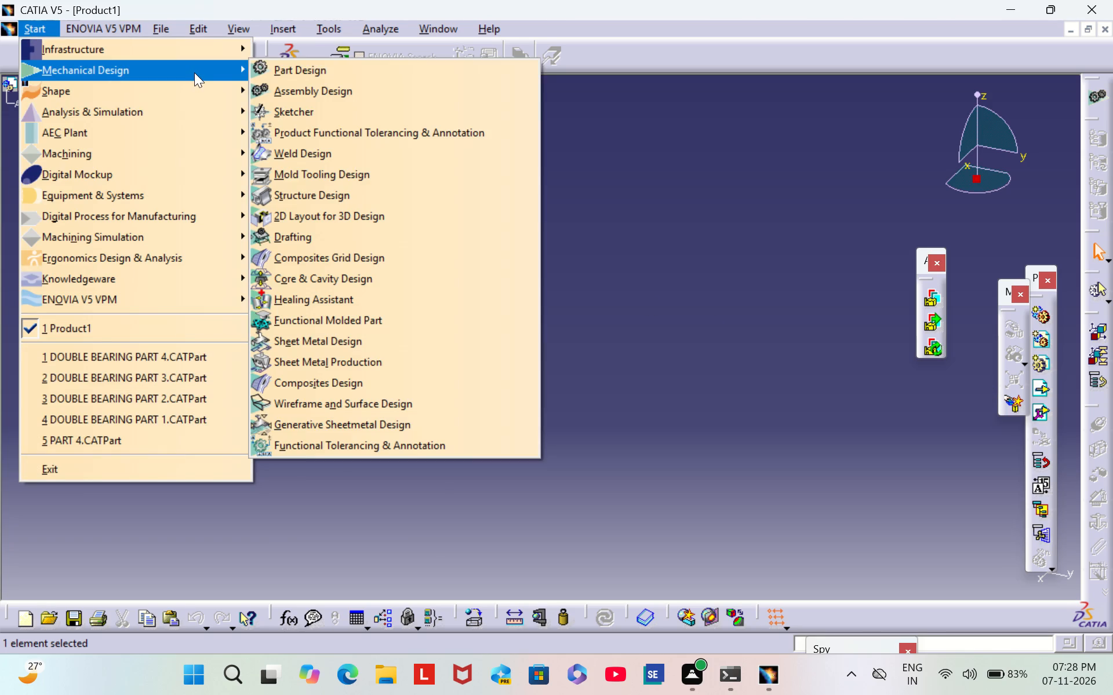
click(330, 68)
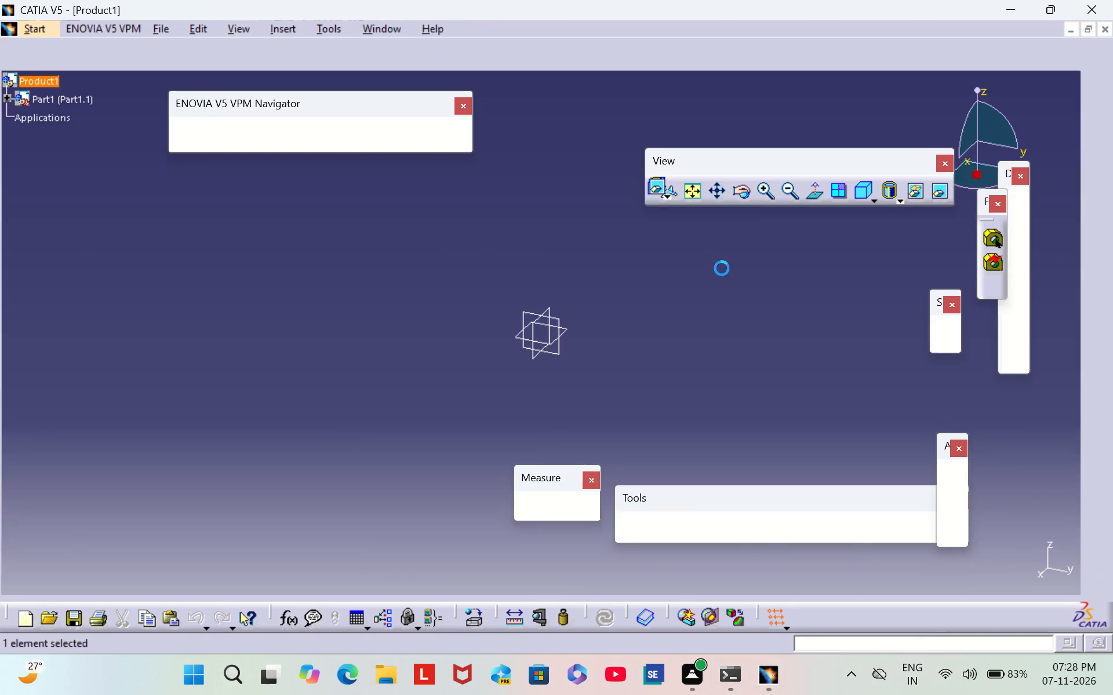
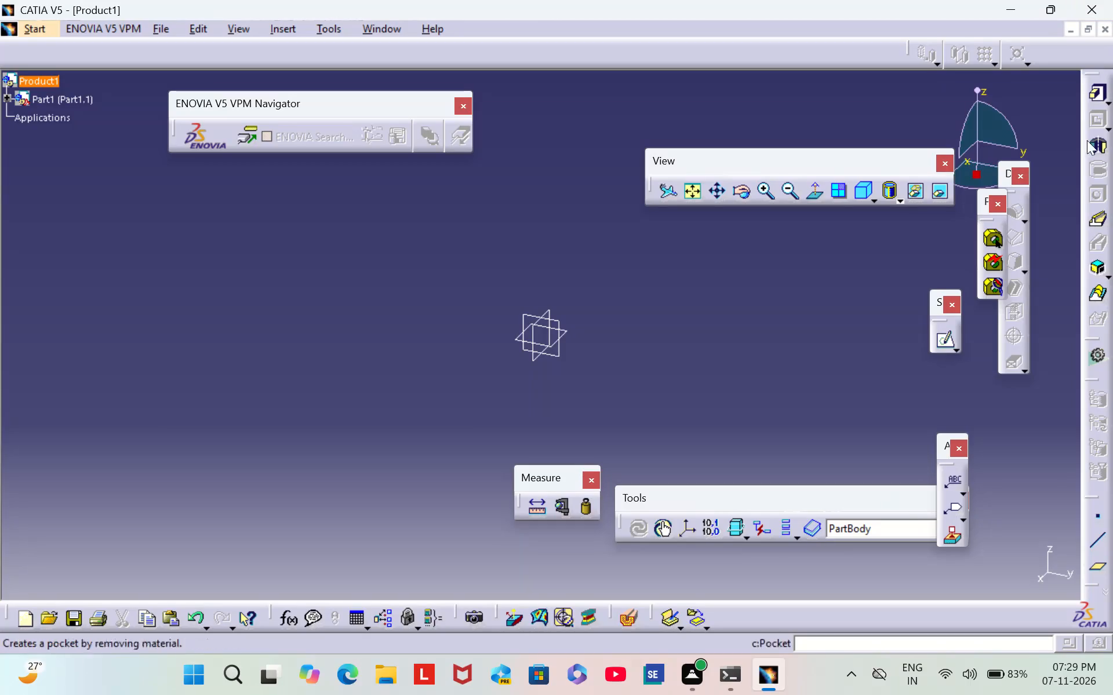
Start a sketch on the yz plane of the part.
click(556, 346)
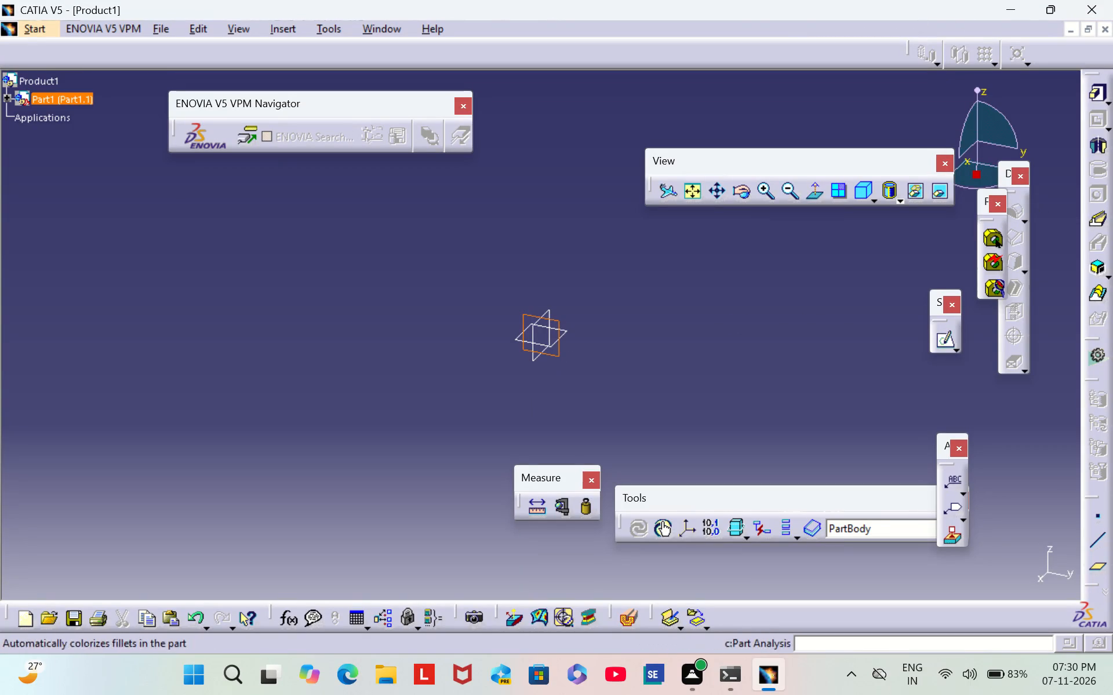
click(943, 337)
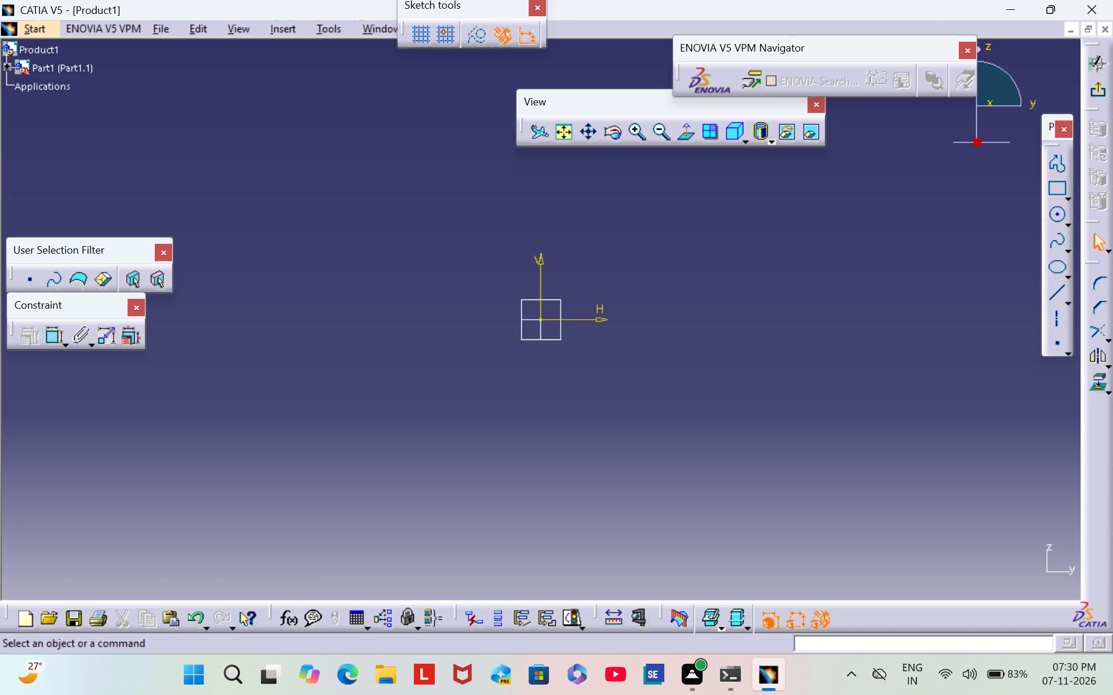
Draw a line profile from about (-70, 42): about 88 mm down, 98 mm right, 19 mm up, 35 mm right and 19 mm down.
click(1059, 166)
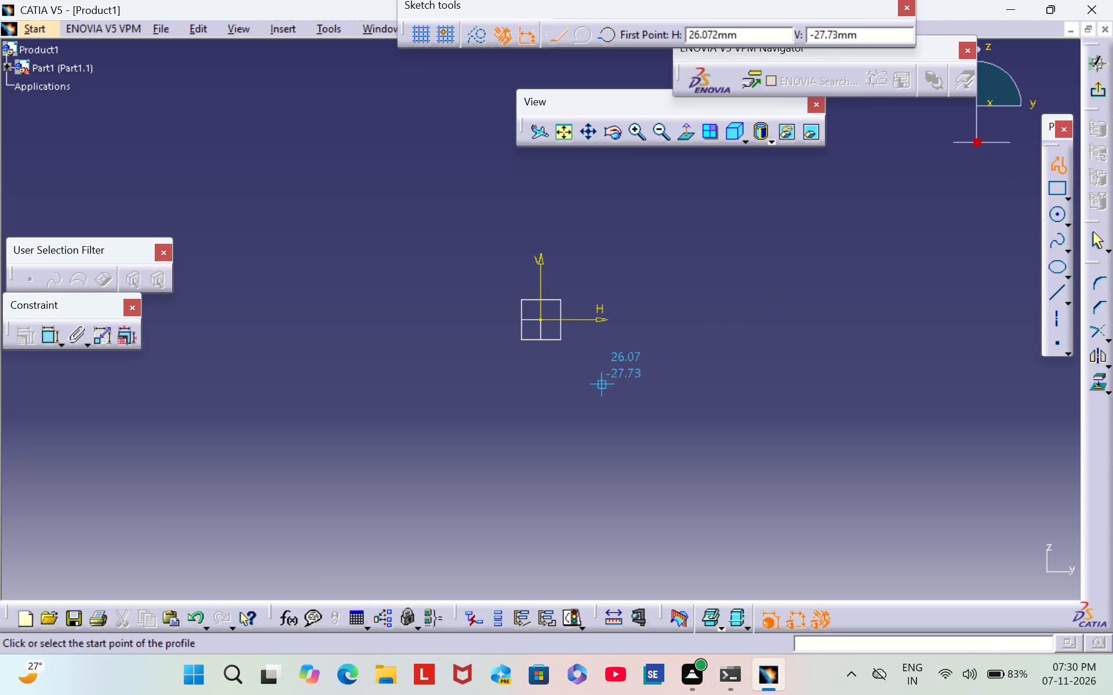
click(376, 222)
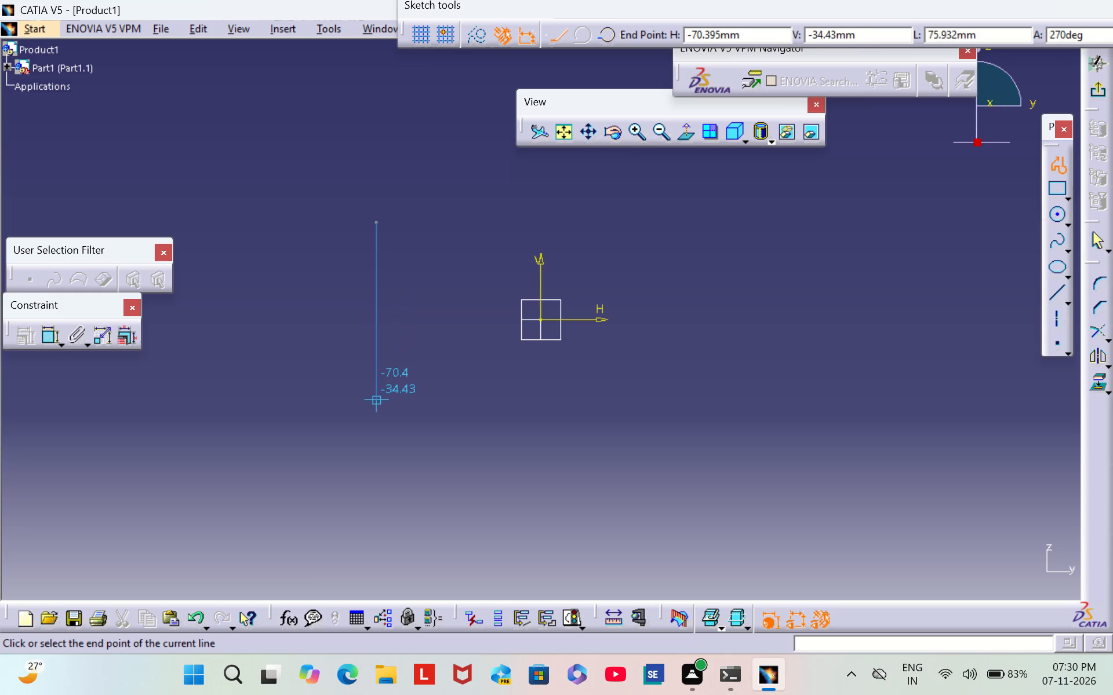
click(374, 429)
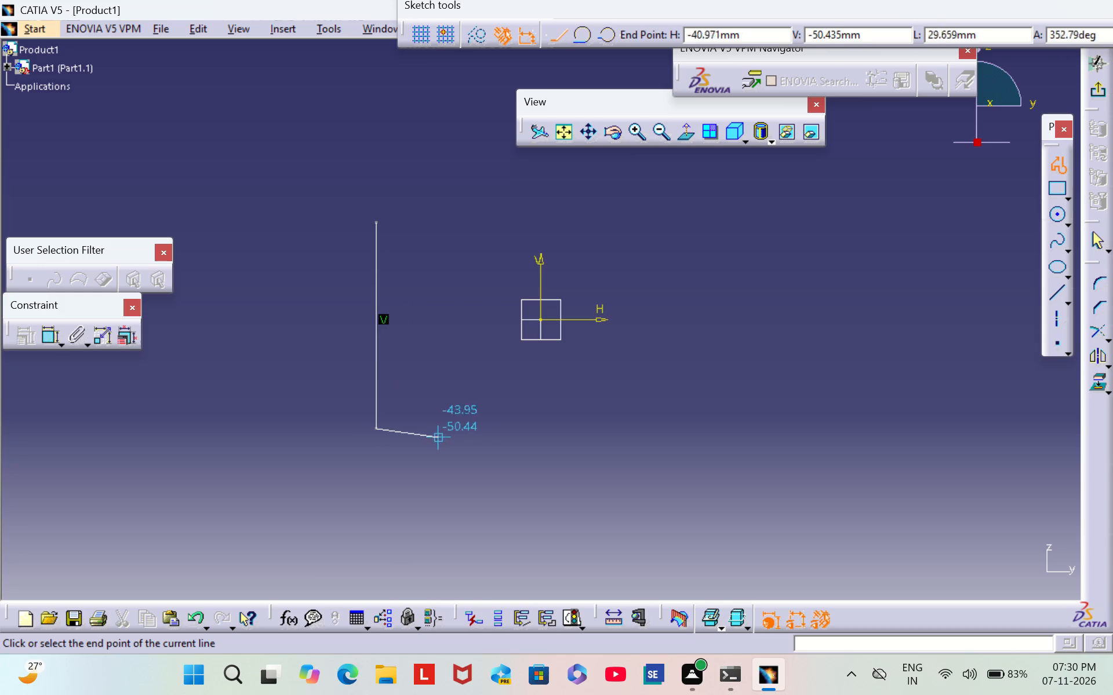
click(605, 429)
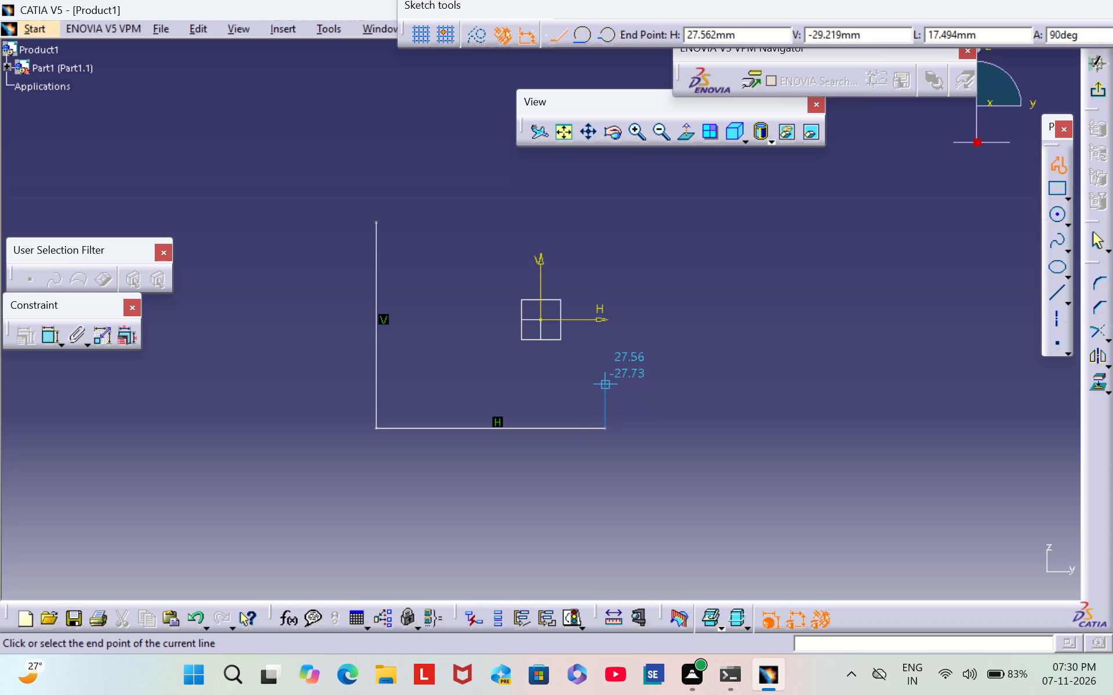
click(608, 381)
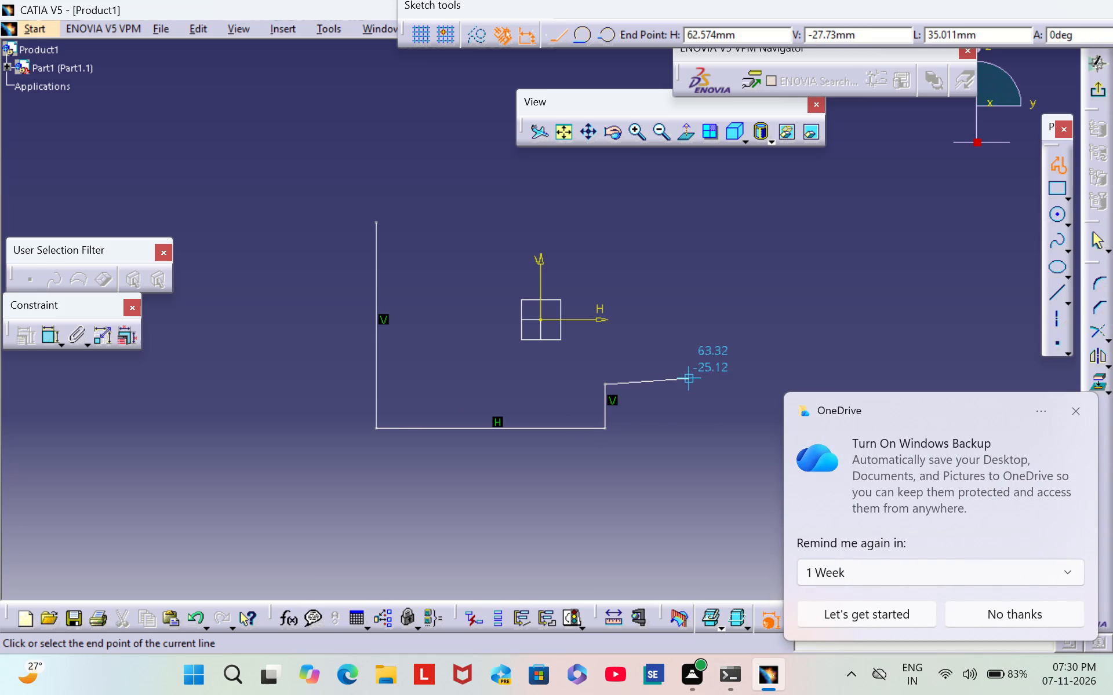
click(685, 382)
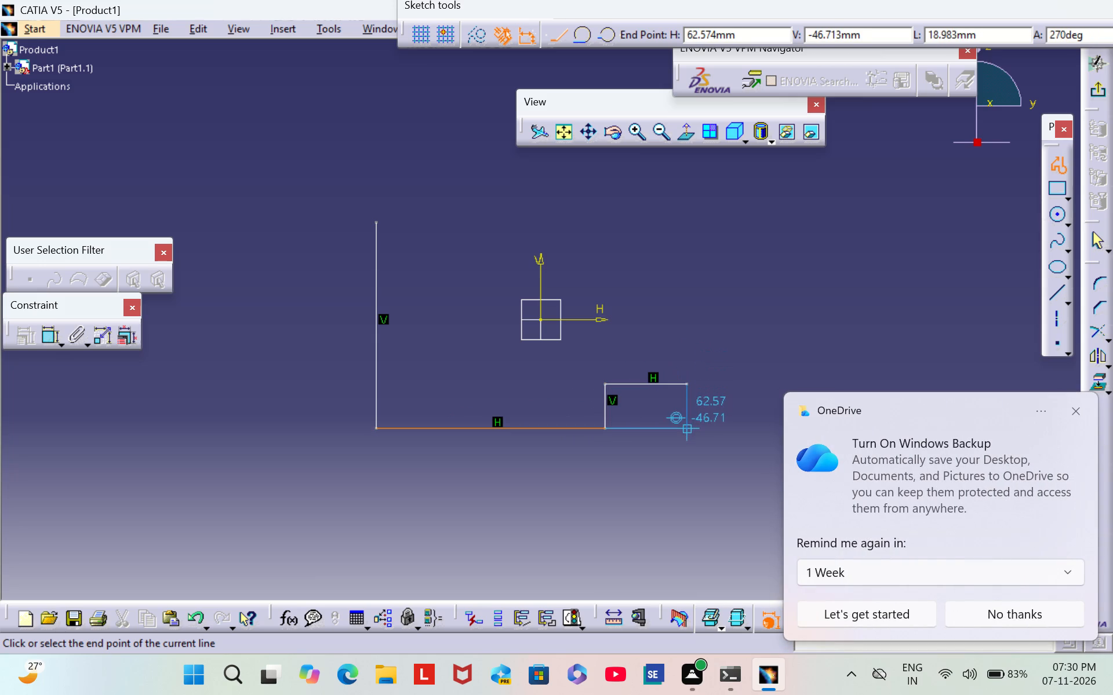
click(686, 431)
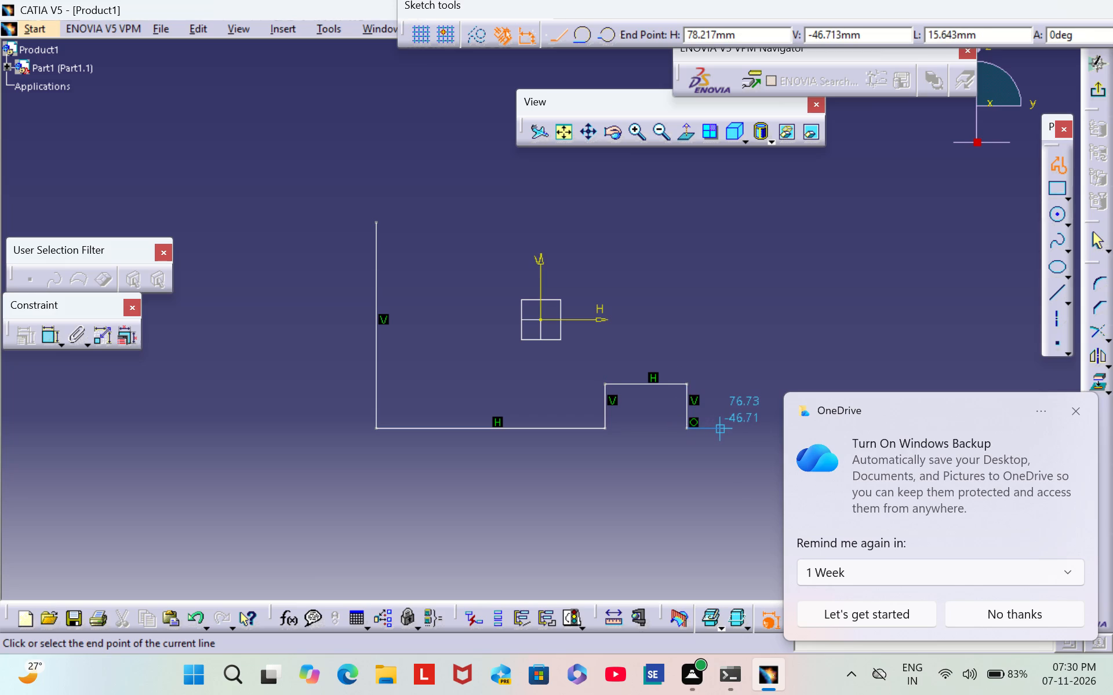
click(723, 422)
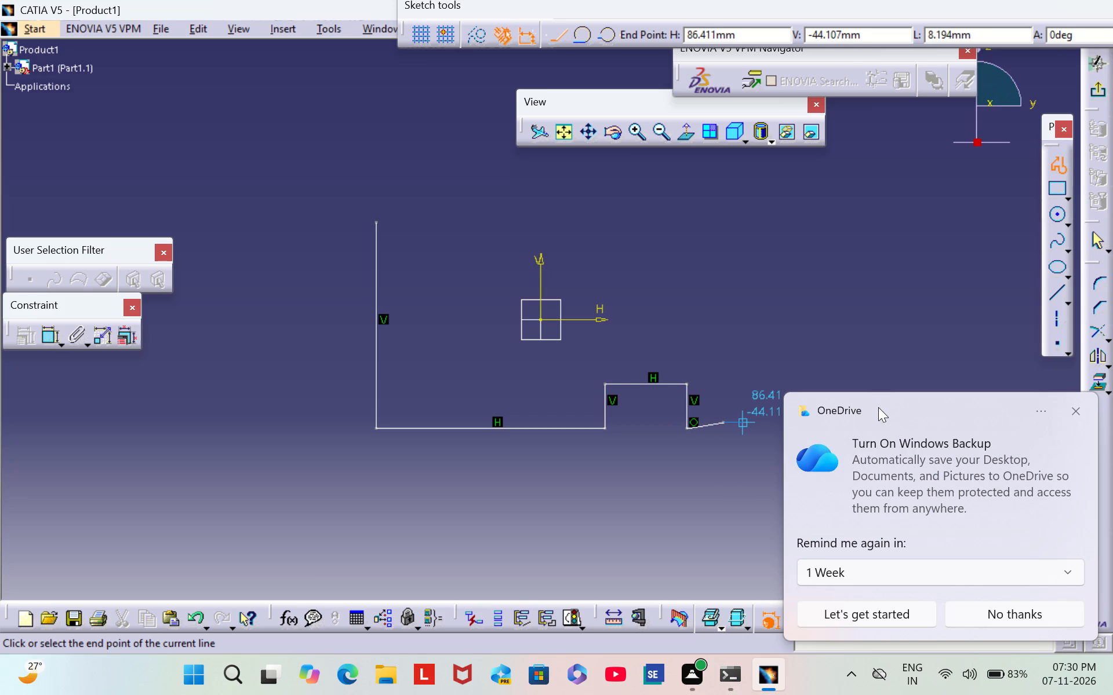
key(Escape)
key(Escape)
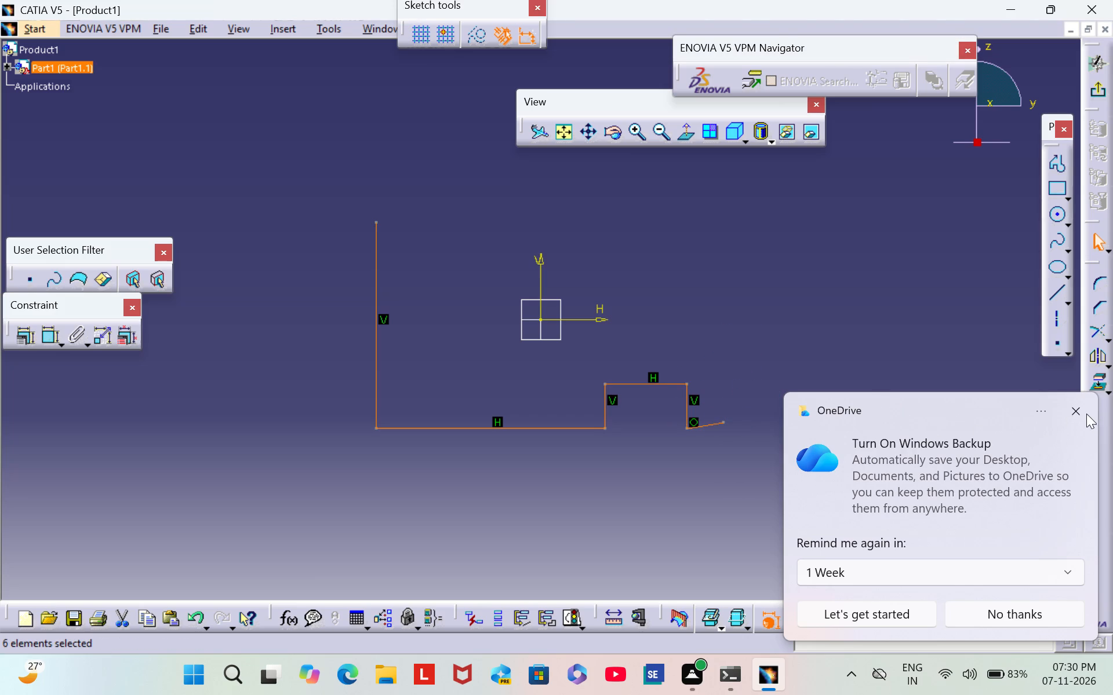
Dismiss the Windows Backup notification and delete the short slanted segment at the open end of the profile.
click(1079, 408)
key(Escape)
key(Escape)
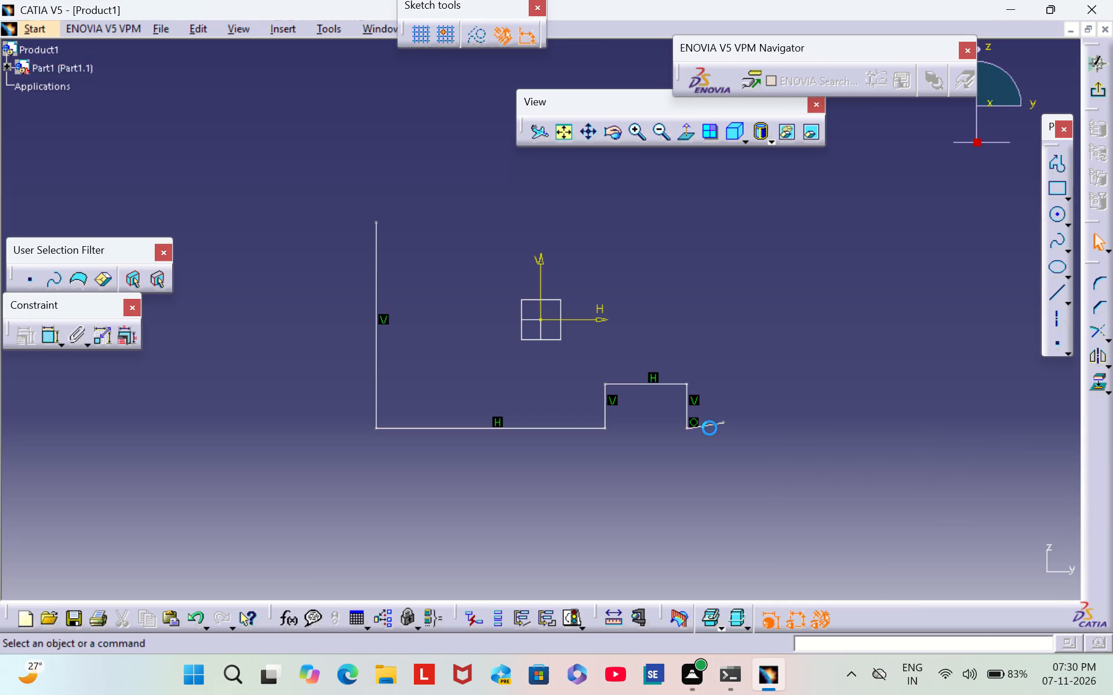
right_click(710, 428)
click(766, 384)
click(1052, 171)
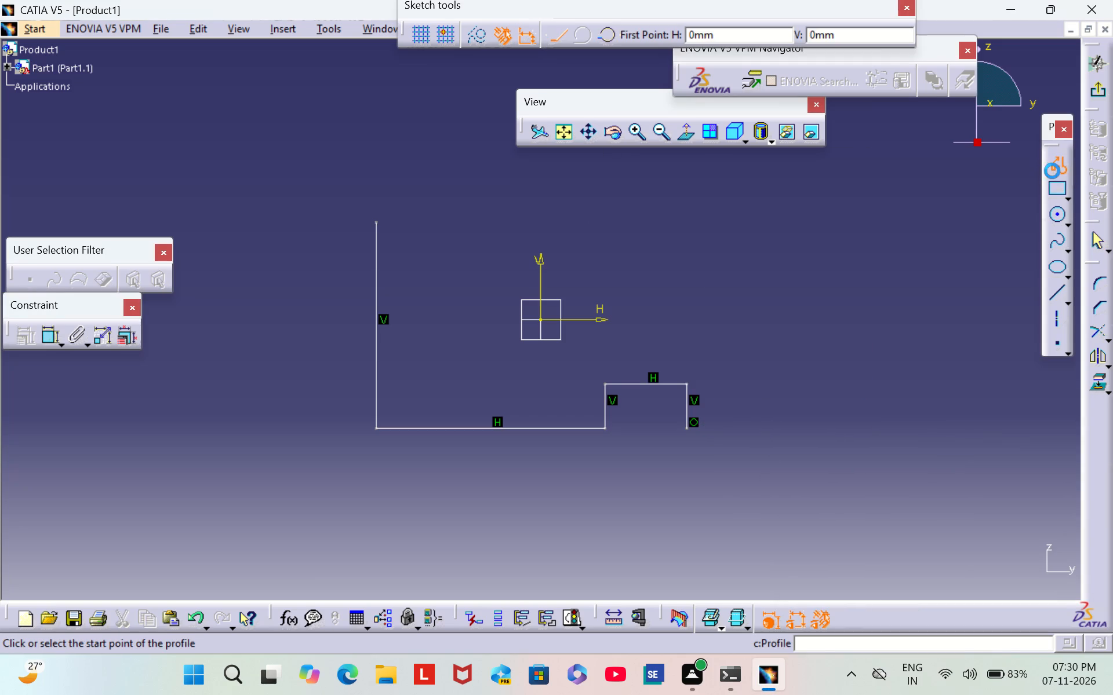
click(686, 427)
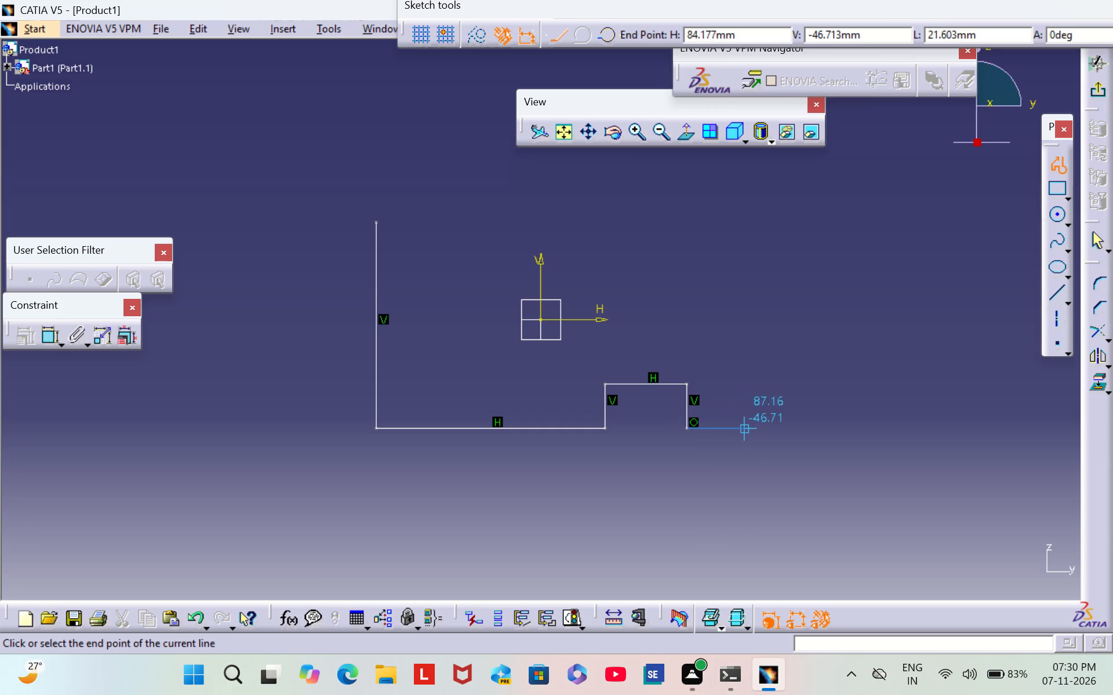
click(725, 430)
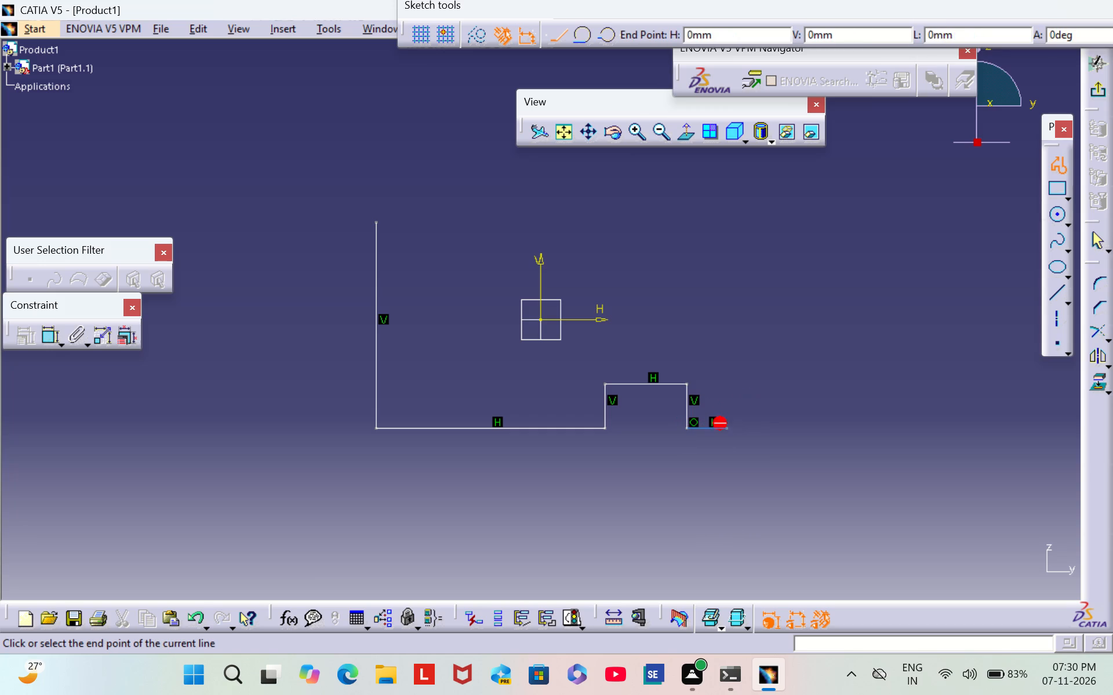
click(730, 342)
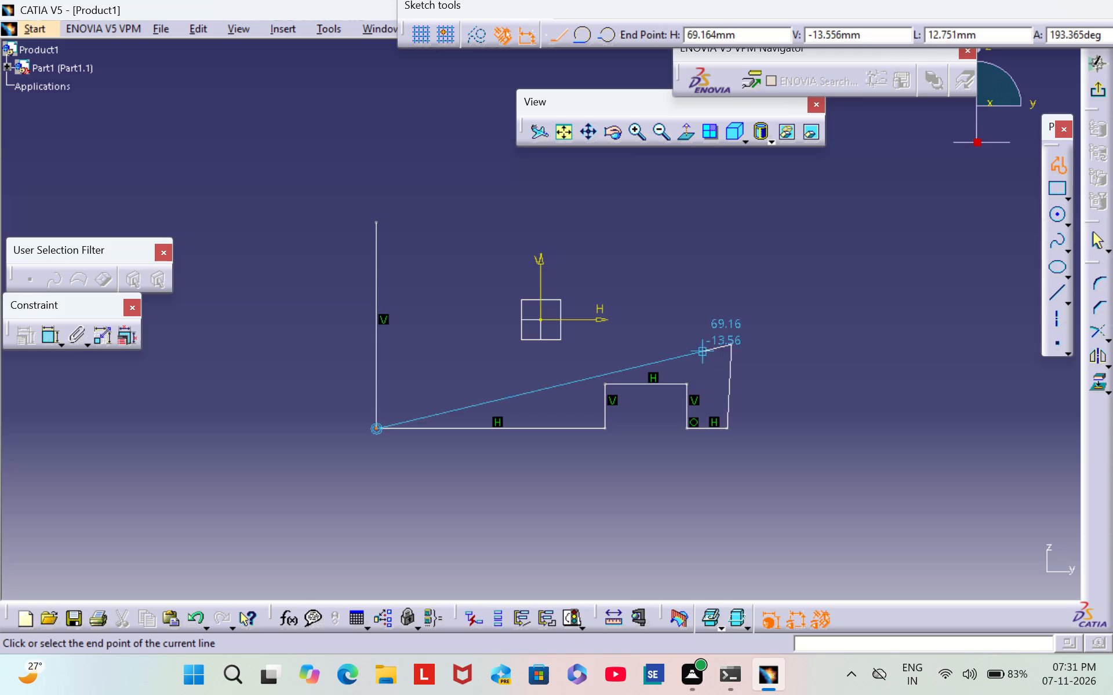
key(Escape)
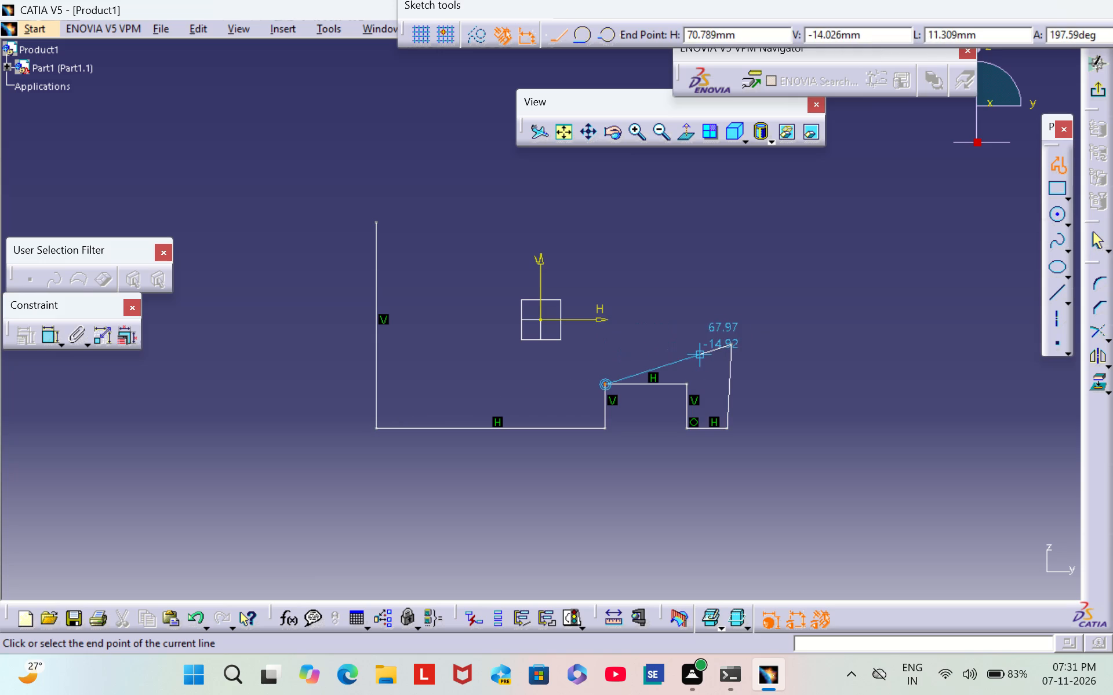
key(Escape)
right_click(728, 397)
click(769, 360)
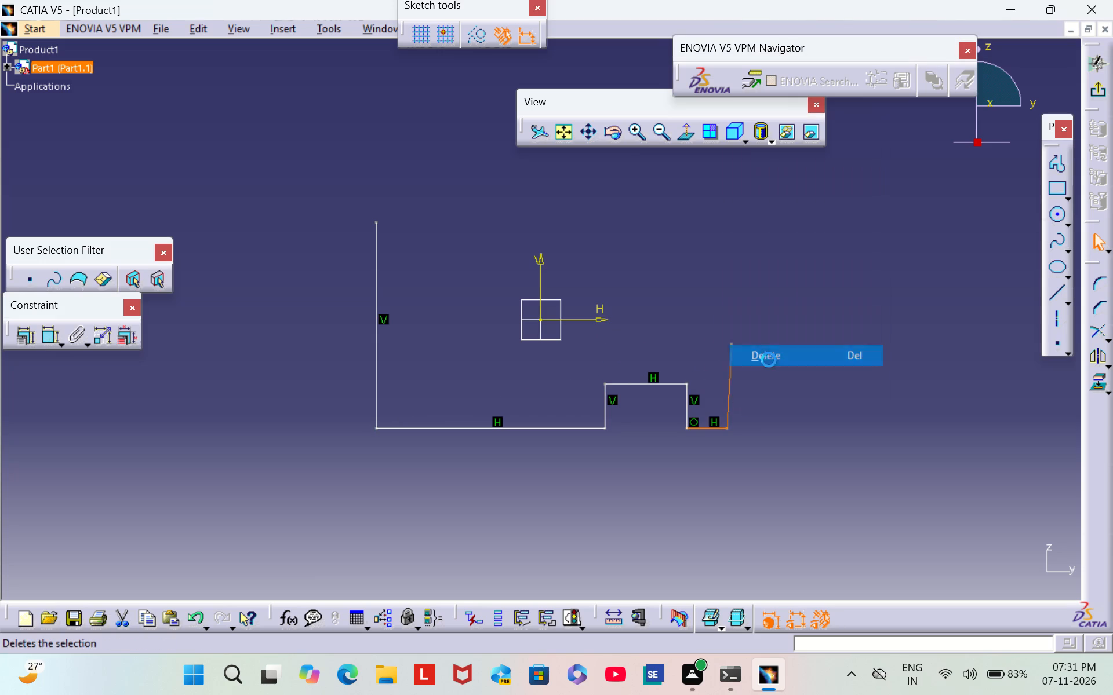
Continue the profile from the notch's open lower end: about 16 mm right, 35 mm up and 85 mm left.
double_click(1057, 174)
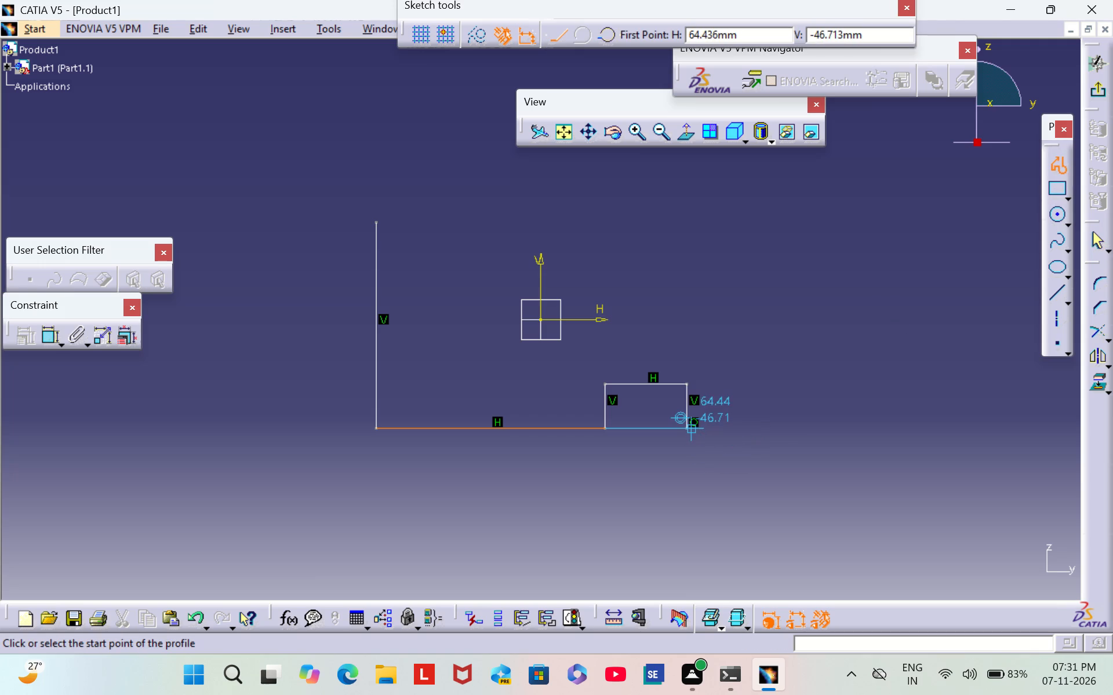
click(686, 430)
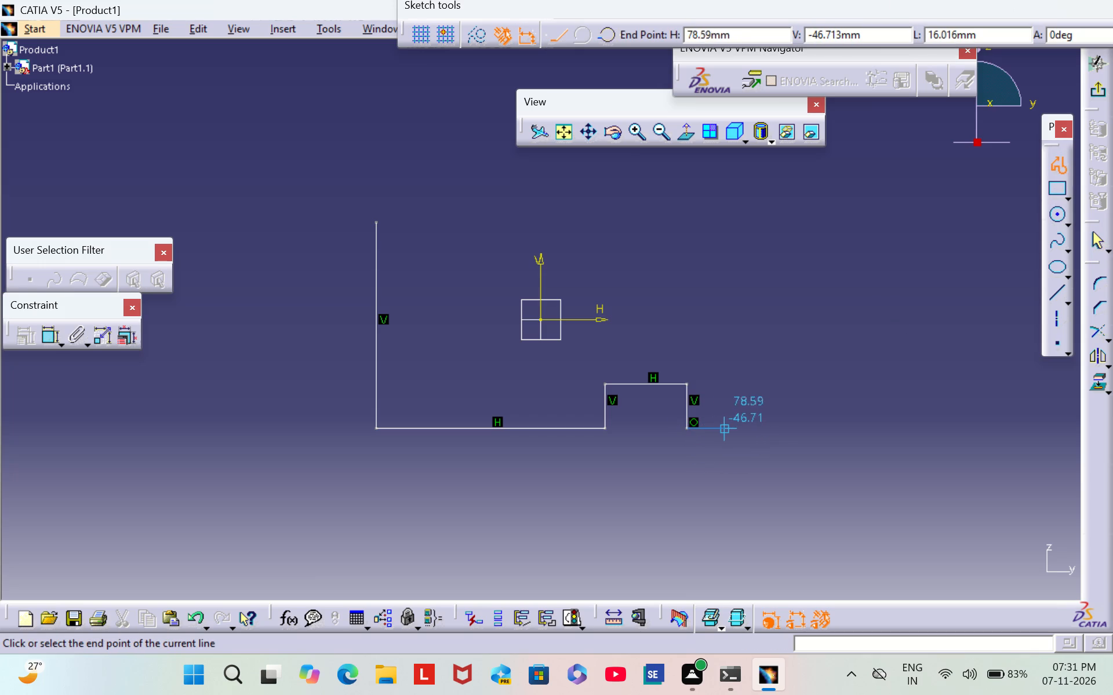
click(723, 429)
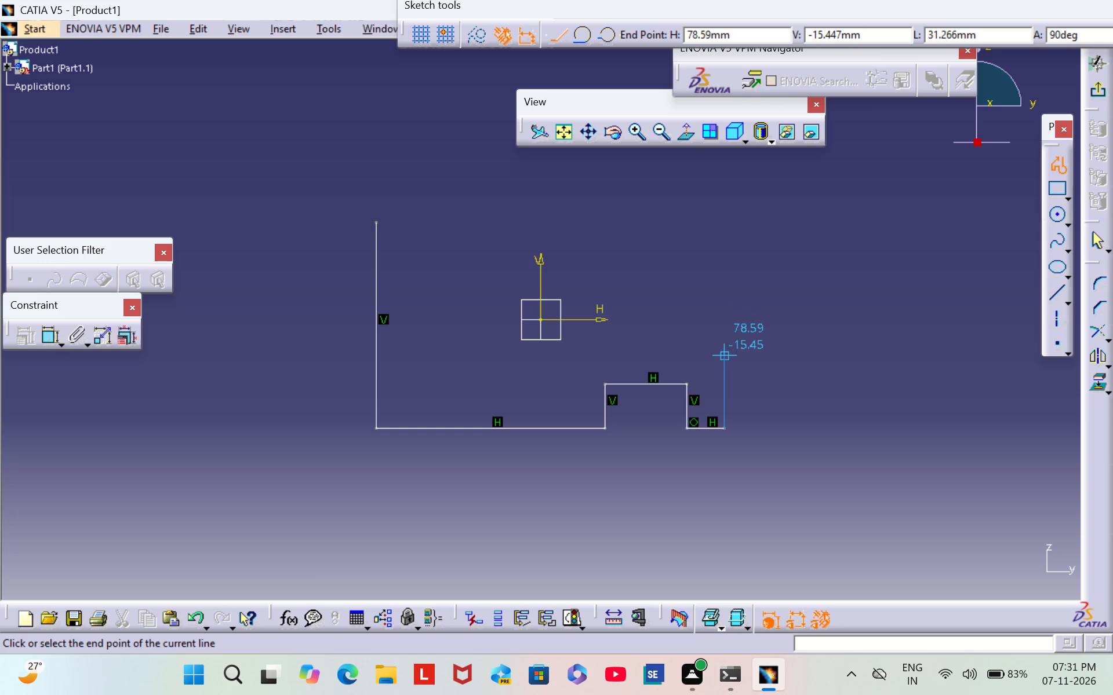
click(725, 345)
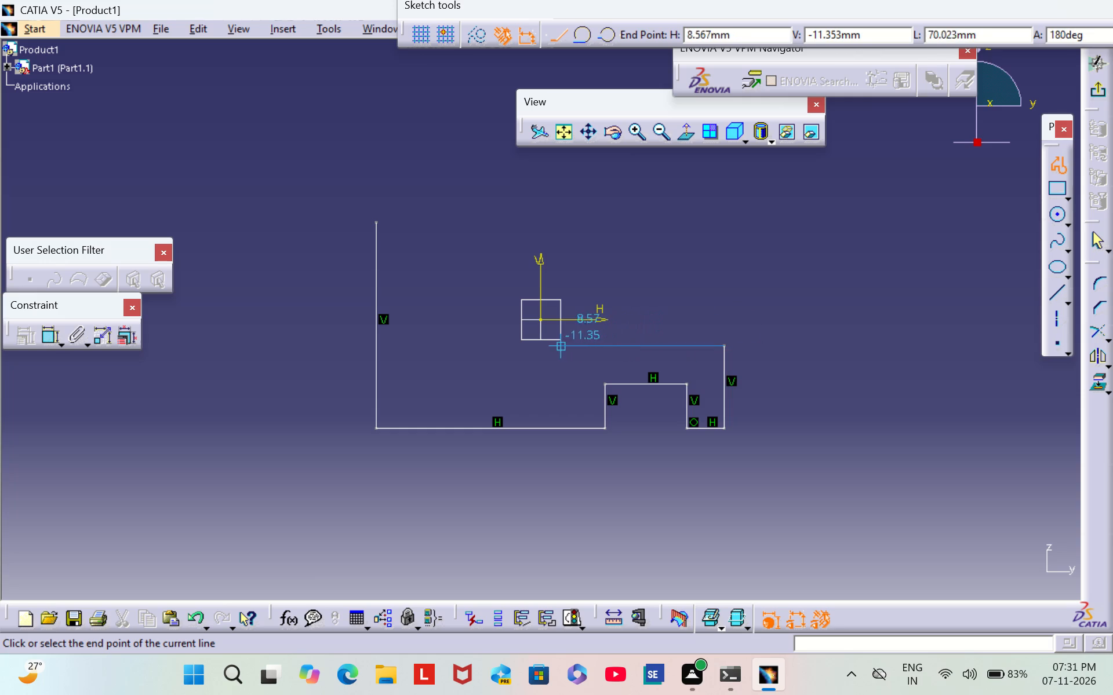
click(527, 348)
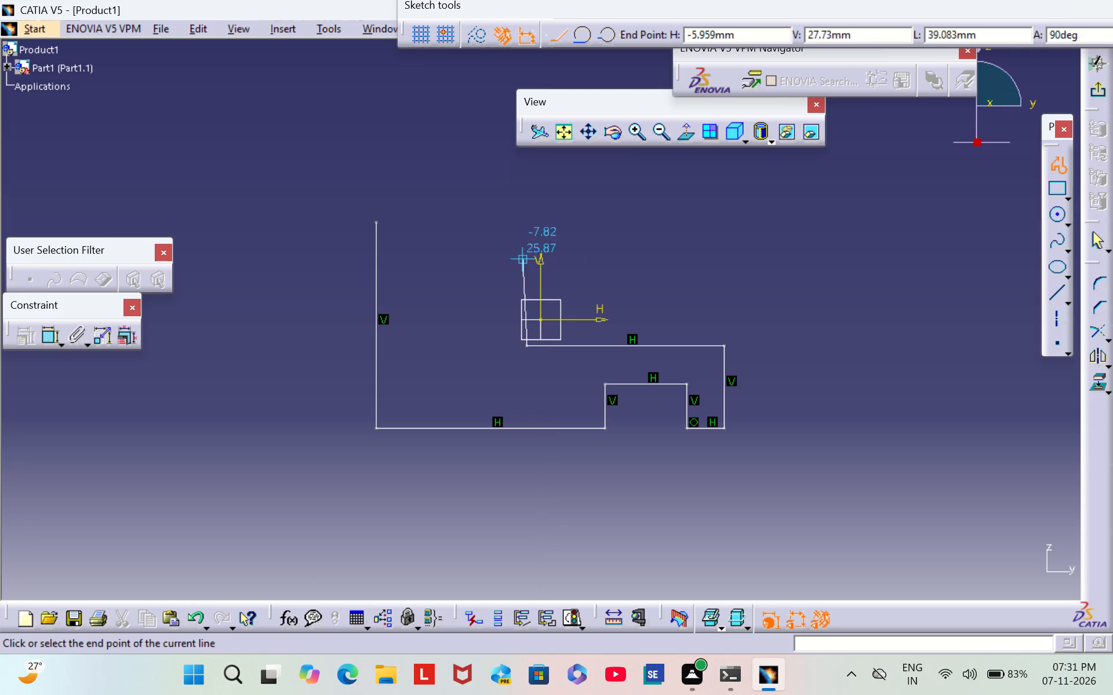
Extend the profile about 56 mm up, 16 mm left, 34 mm down, 26 mm left, 31 mm up, and left to the starting point.
click(528, 216)
click(488, 216)
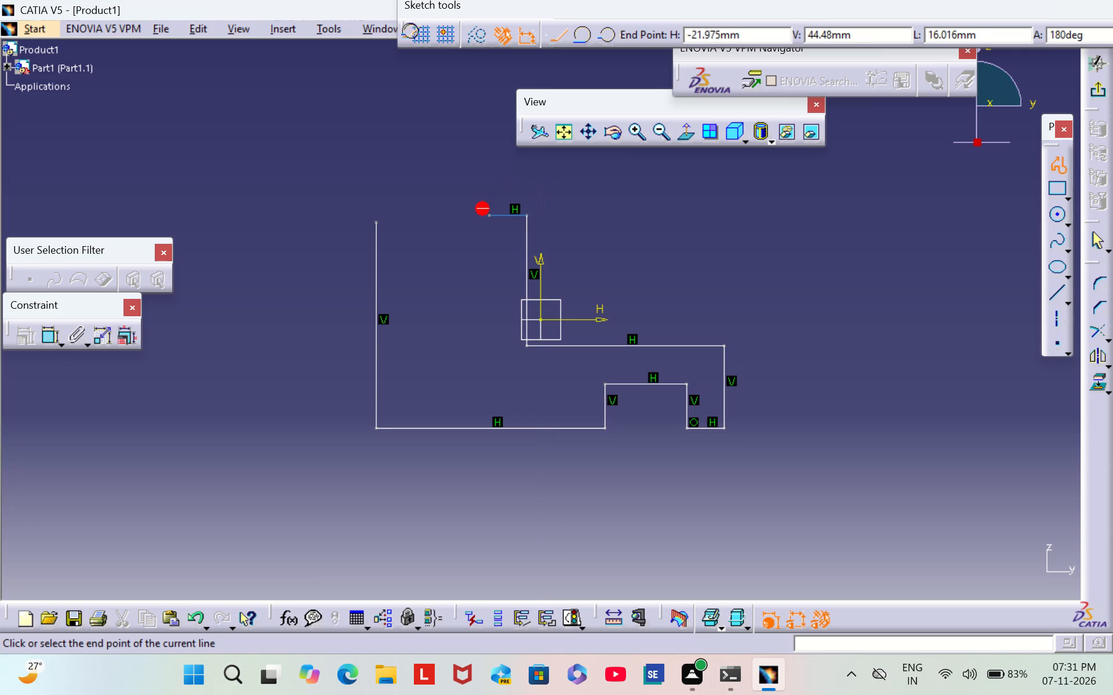
click(492, 298)
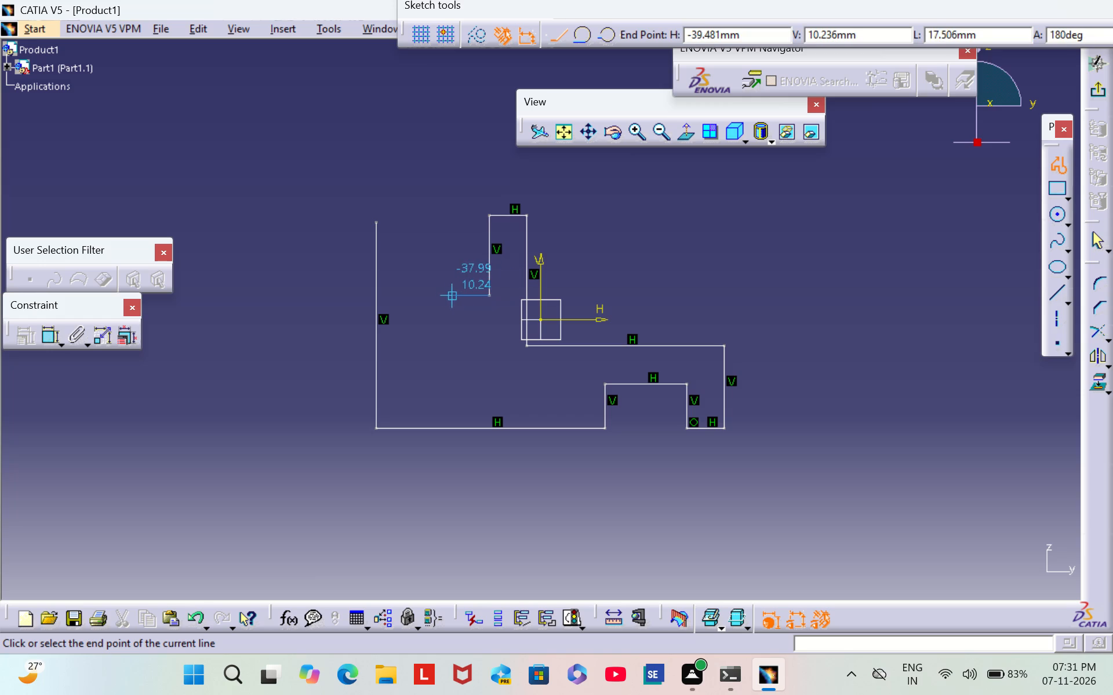
click(429, 296)
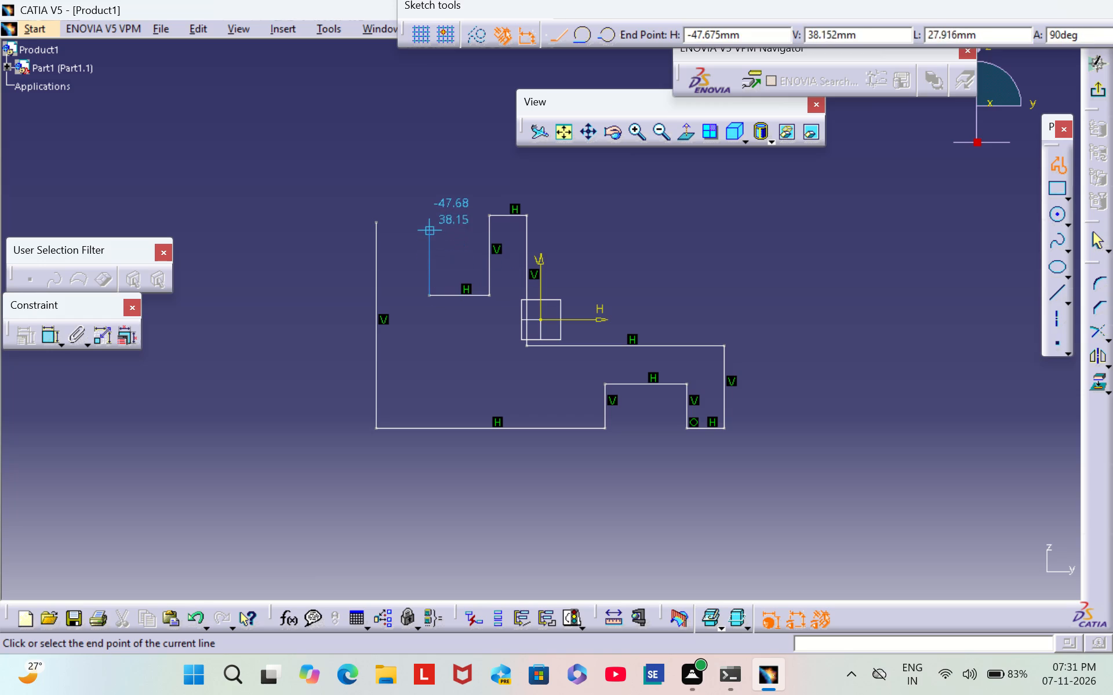
click(432, 222)
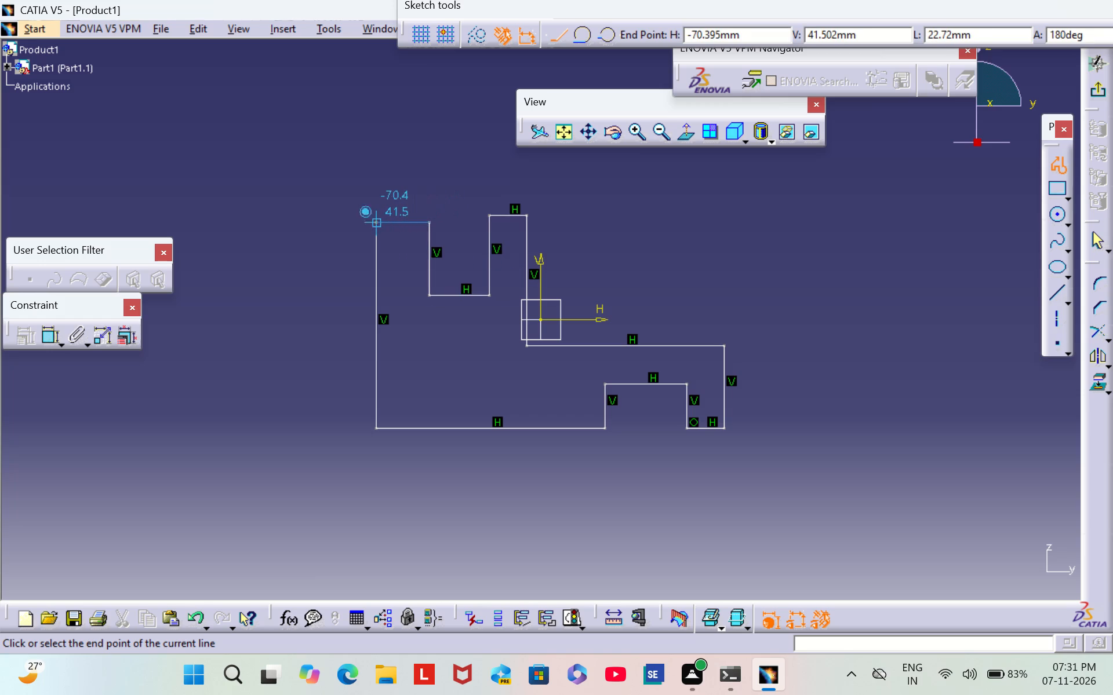
click(374, 221)
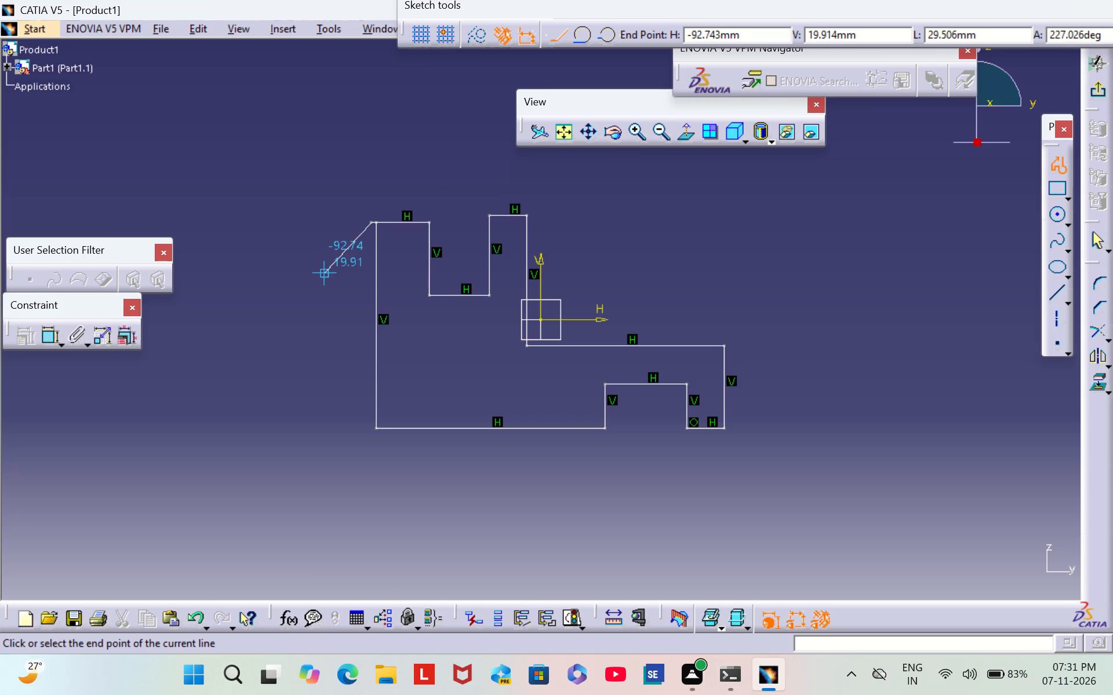
key(Escape)
key(Escape)
key(Escape)
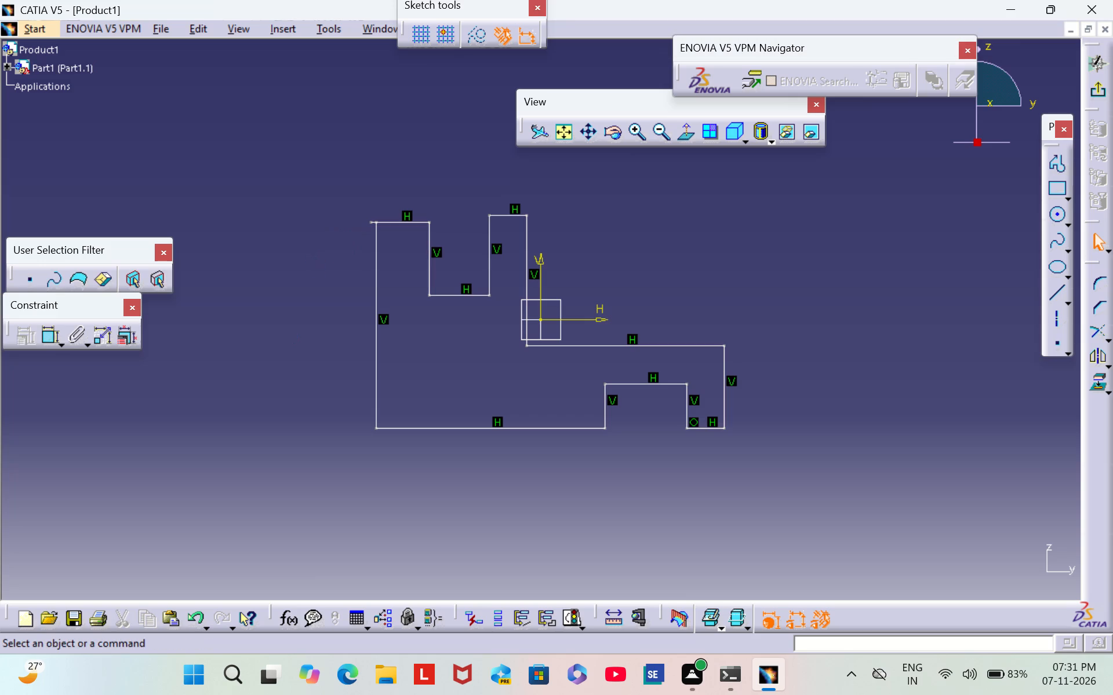
Trim the short line overhang beyond the profile's upper-left corner with Quick Trim.
triple_click(635, 130)
double_click(636, 130)
scroll(680, 229, down, 1)
middle_drag(680, 228, 794, 281)
click(1109, 330)
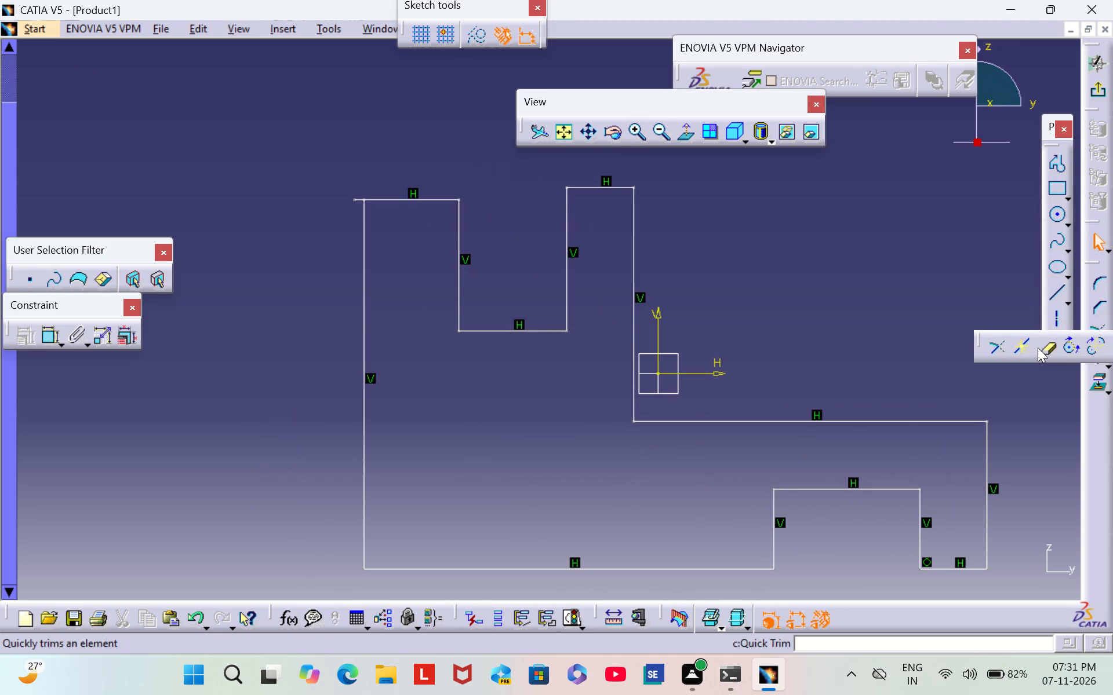
double_click(1047, 342)
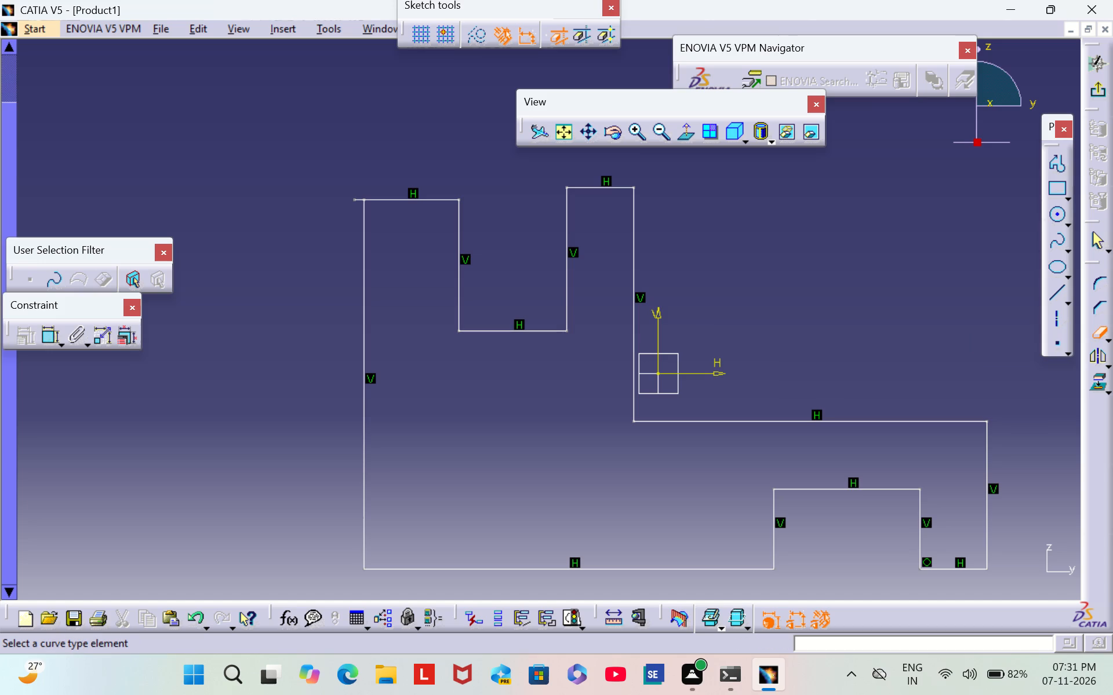
click(360, 197)
triple_click(660, 134)
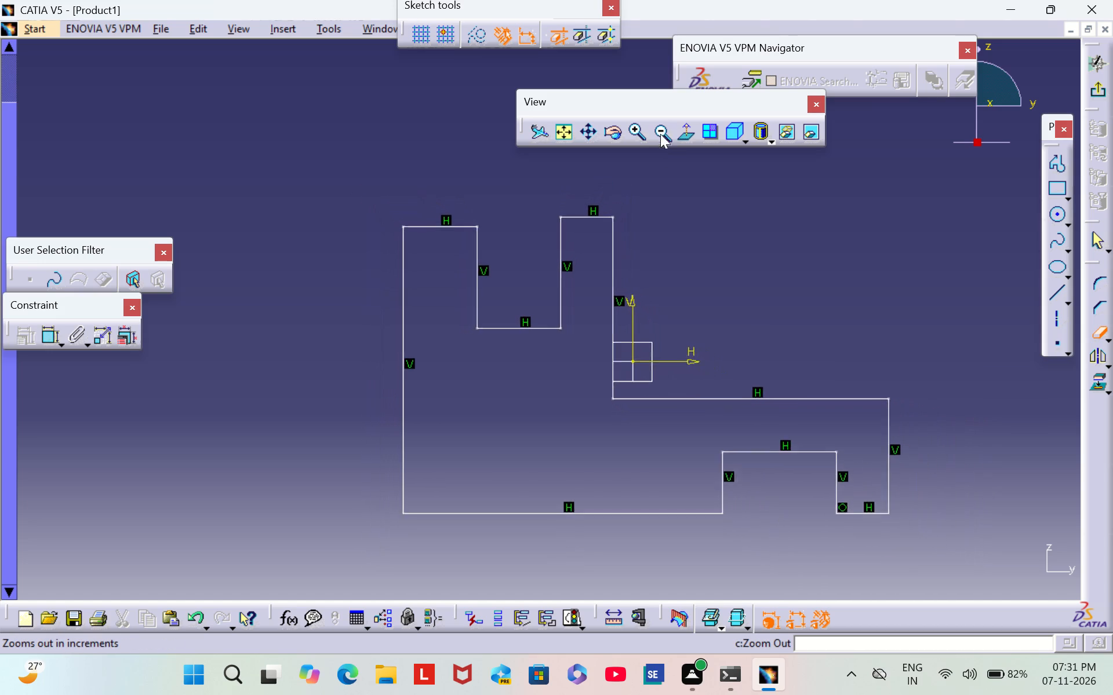
click(1095, 324)
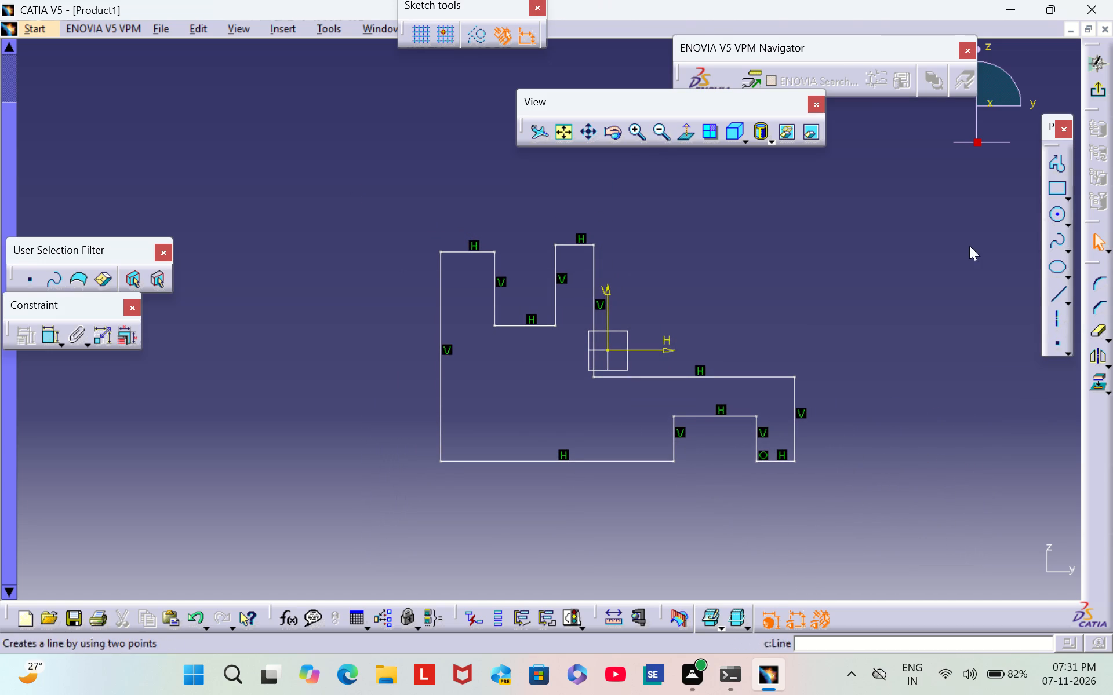
Dimension the height of the profile's leftmost vertical edge and set it to 80 mm.
click(51, 341)
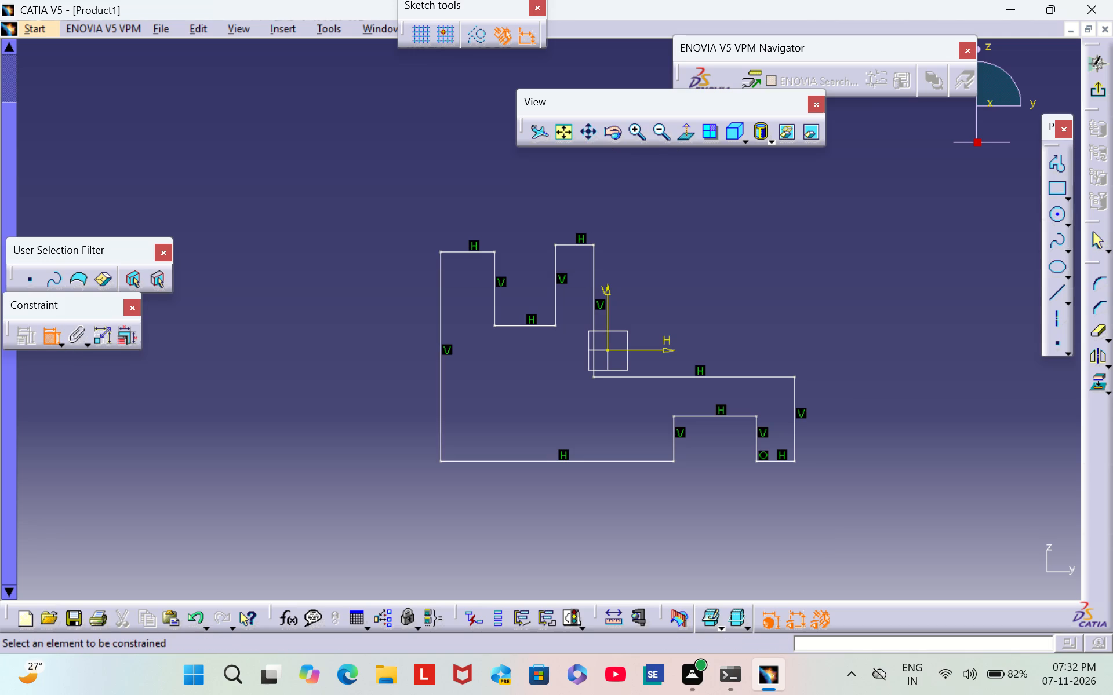
click(442, 379)
click(359, 354)
double_click(348, 351)
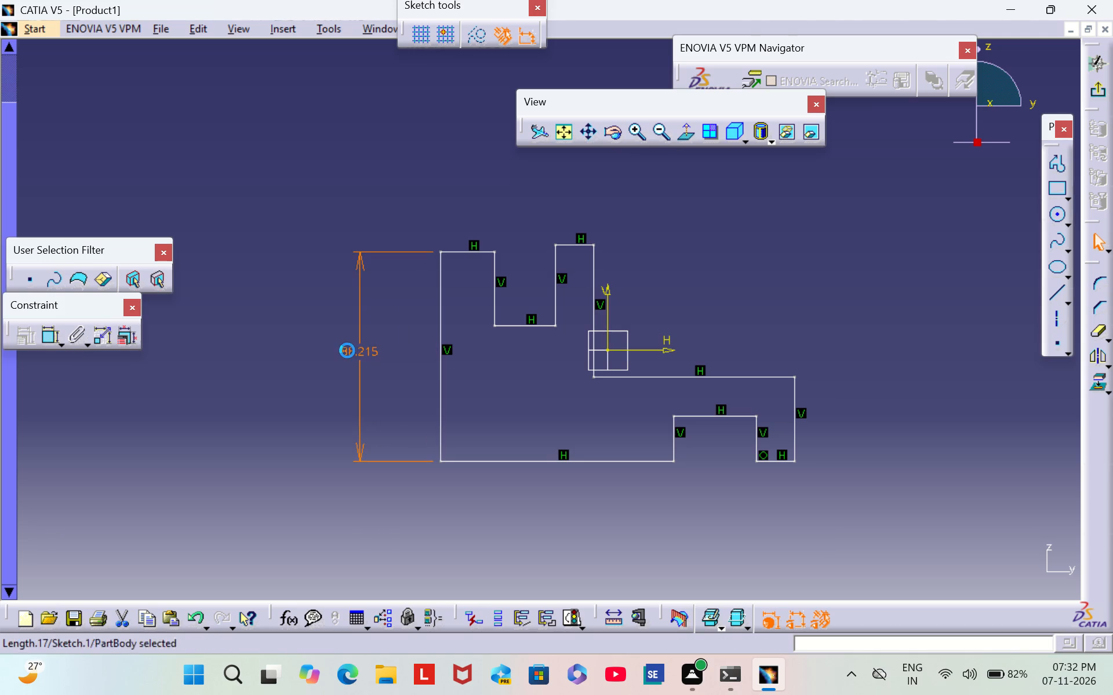
key(BackSpace)
text(80)
key(Return)
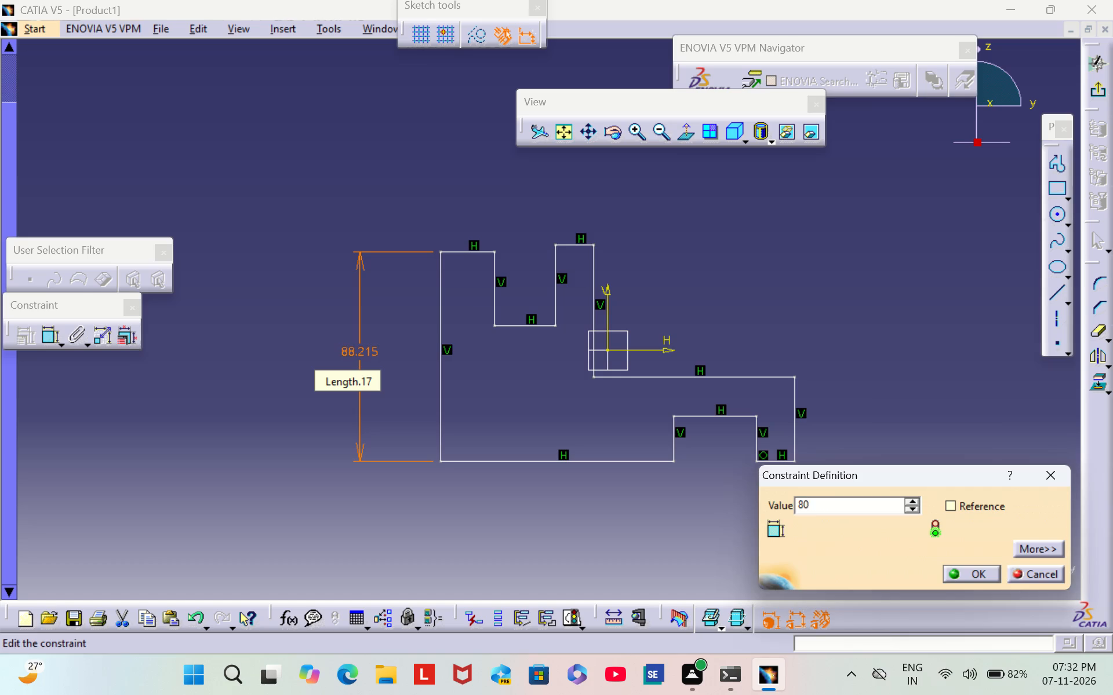
click(256, 429)
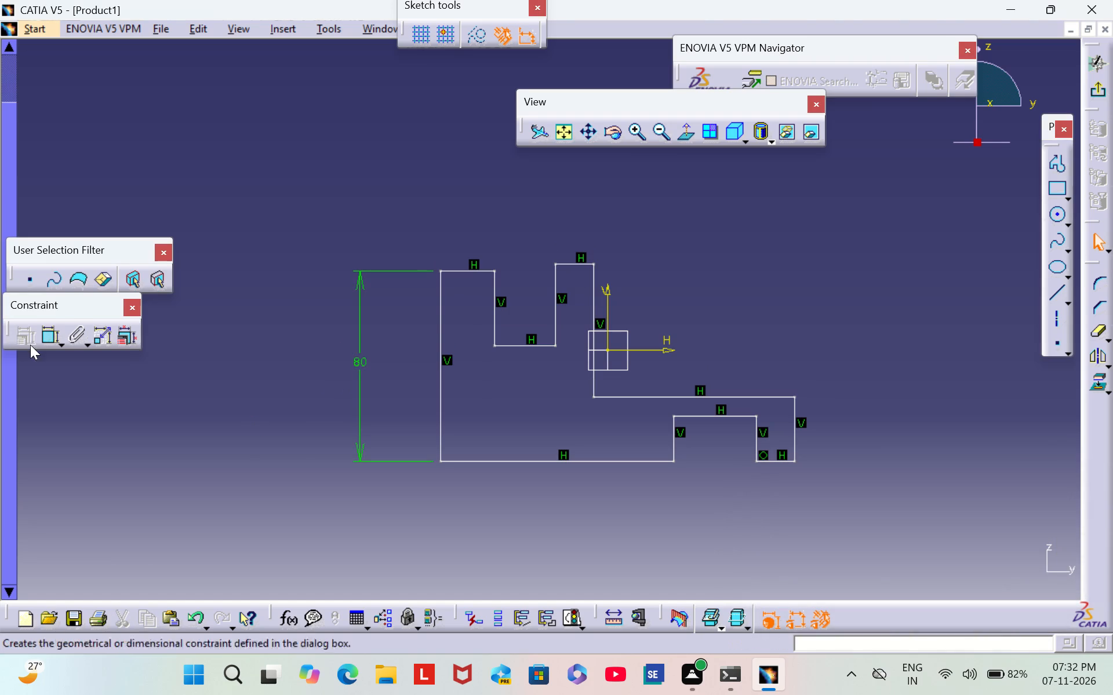
Dimension the long bottom edge between the left side and the lower notch, and set it to 85 mm.
click(48, 342)
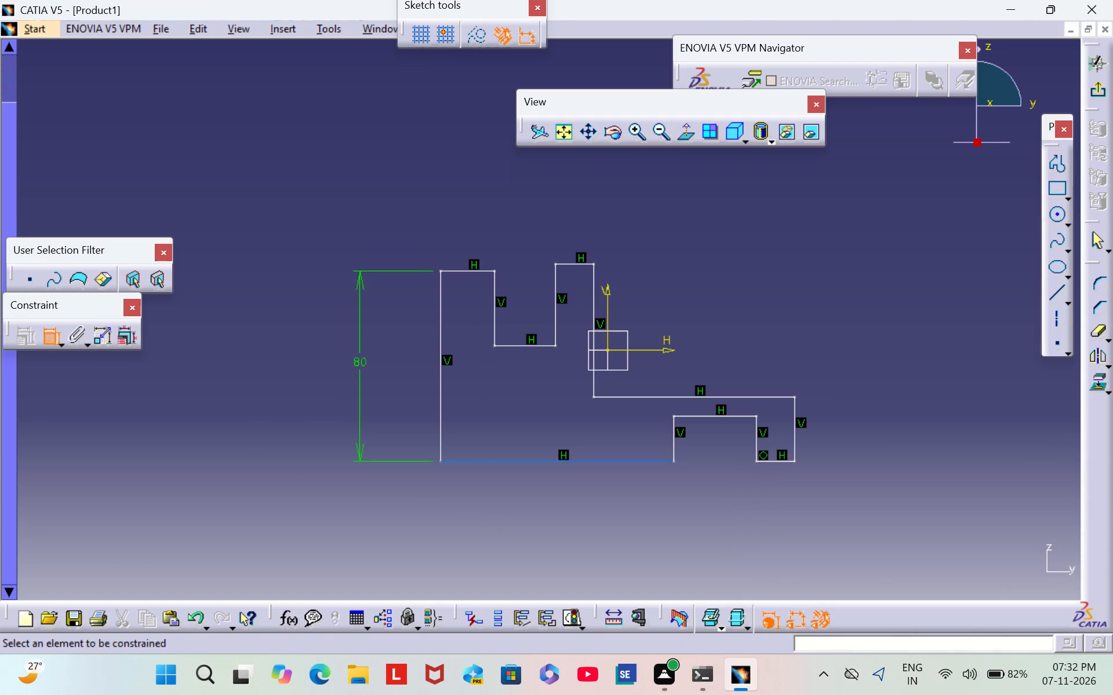
click(533, 460)
click(561, 502)
double_click(563, 498)
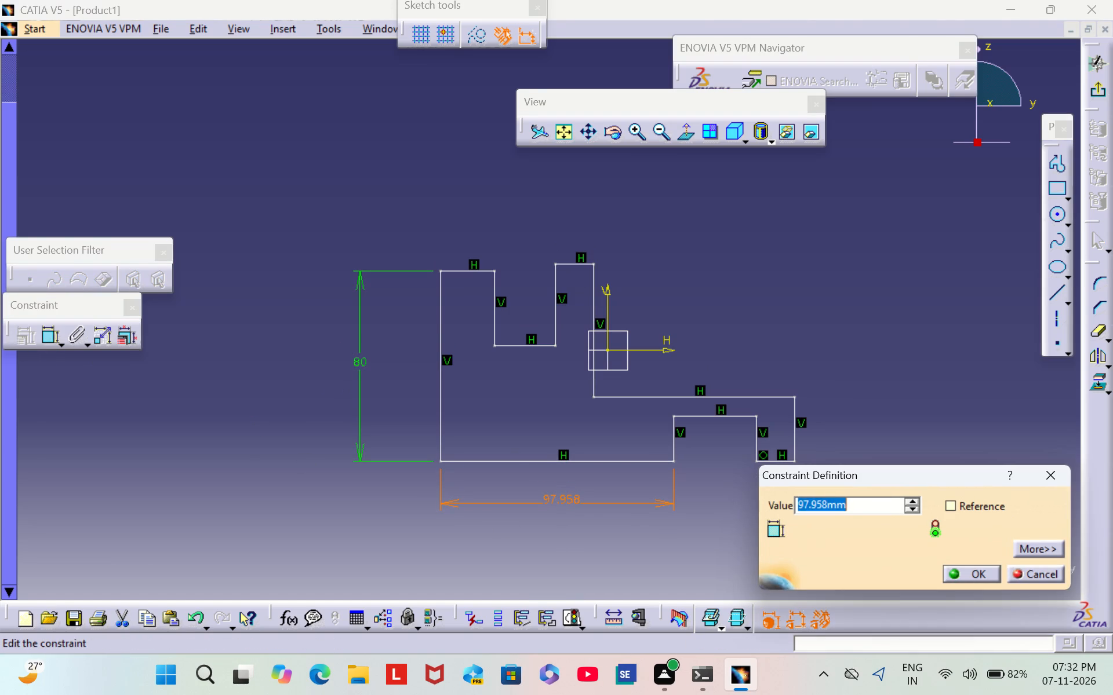
key(BackSpace)
text(85)
key(Return)
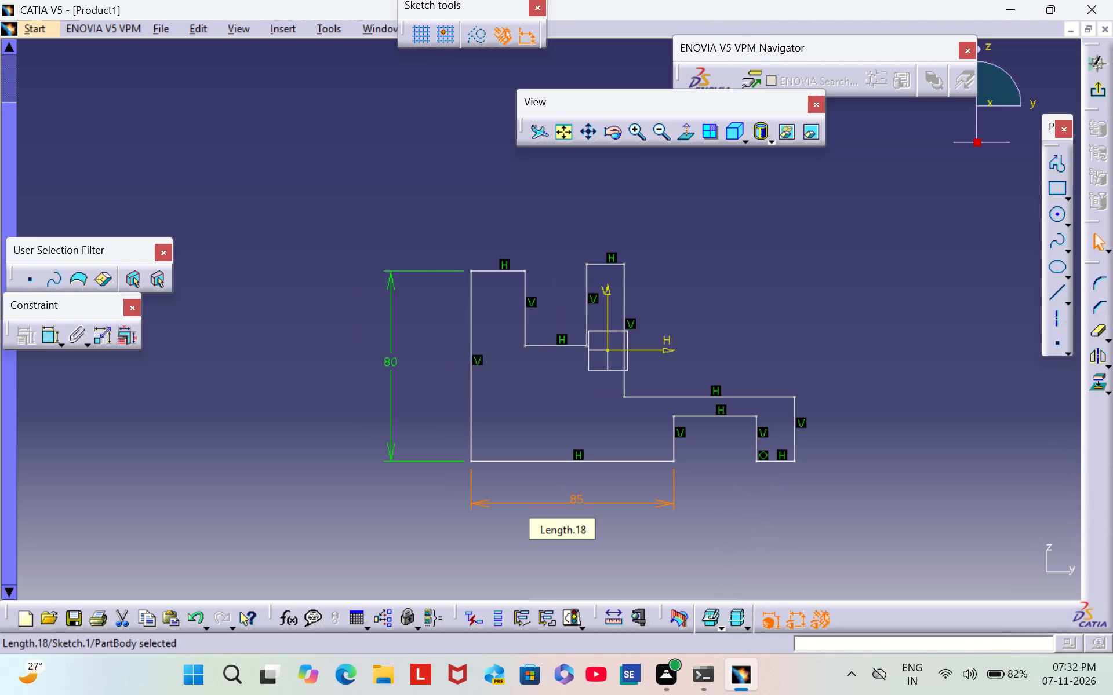
click(267, 478)
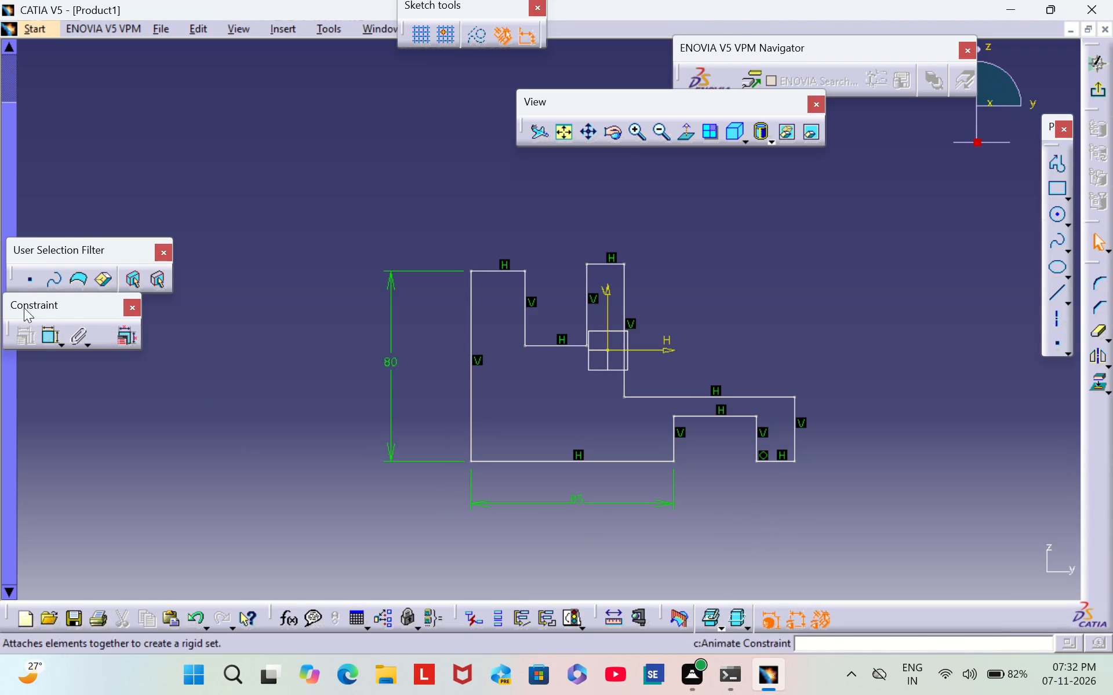
Dimension the top edge of the lower notch and set the notch width to 25 mm.
double_click(52, 343)
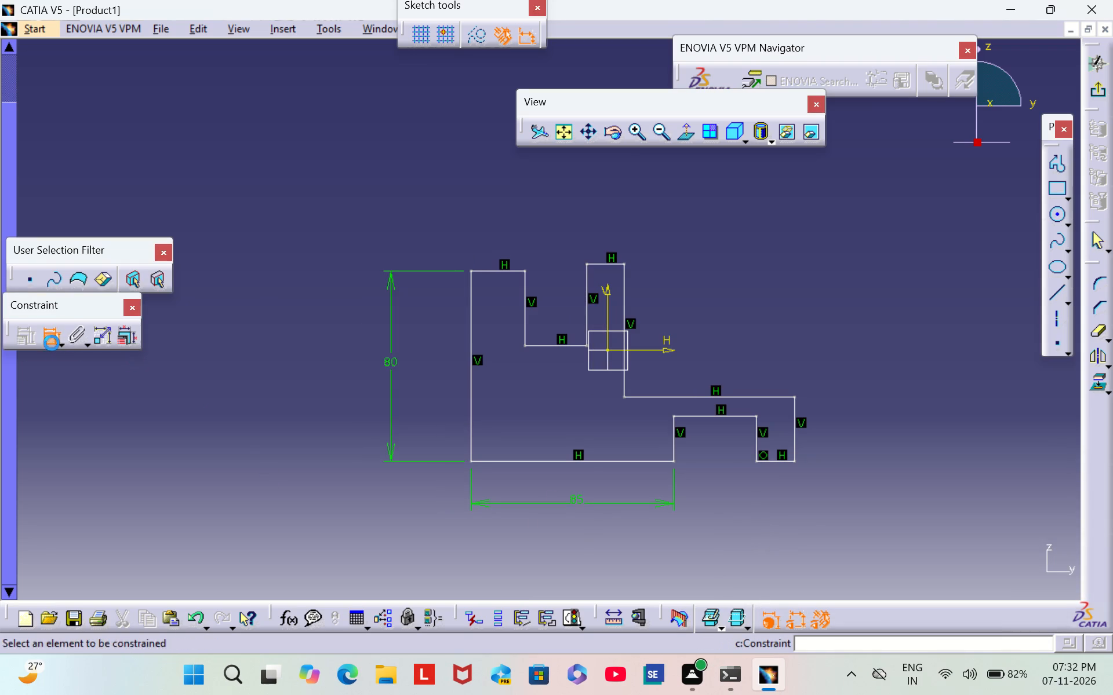
click(729, 416)
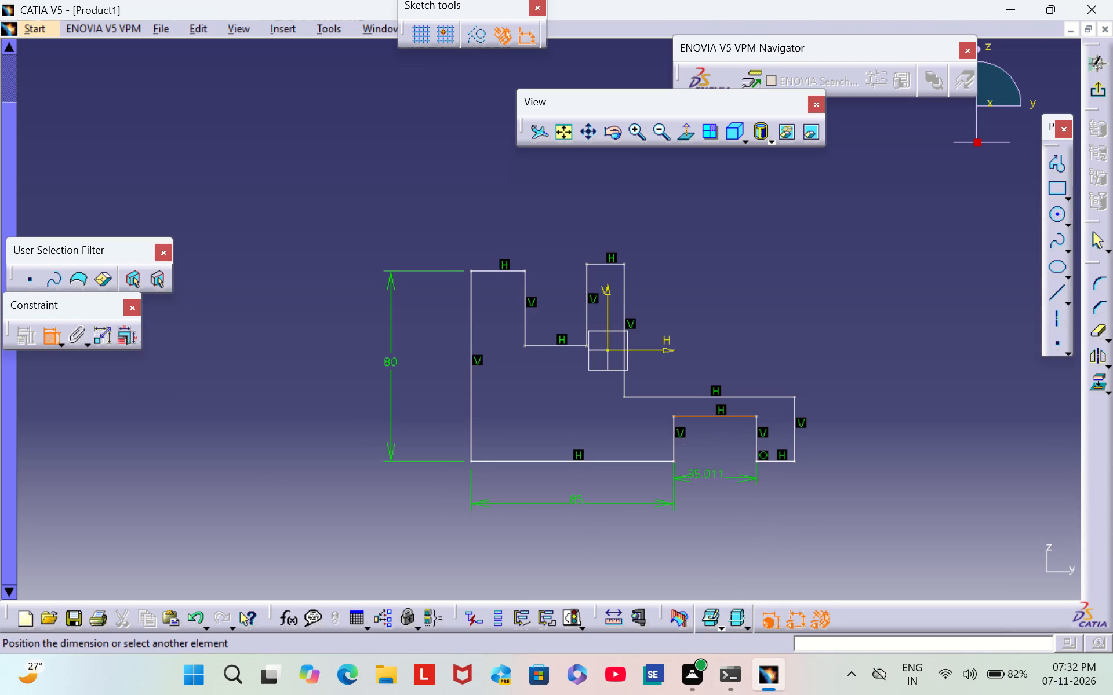
click(718, 497)
double_click(711, 491)
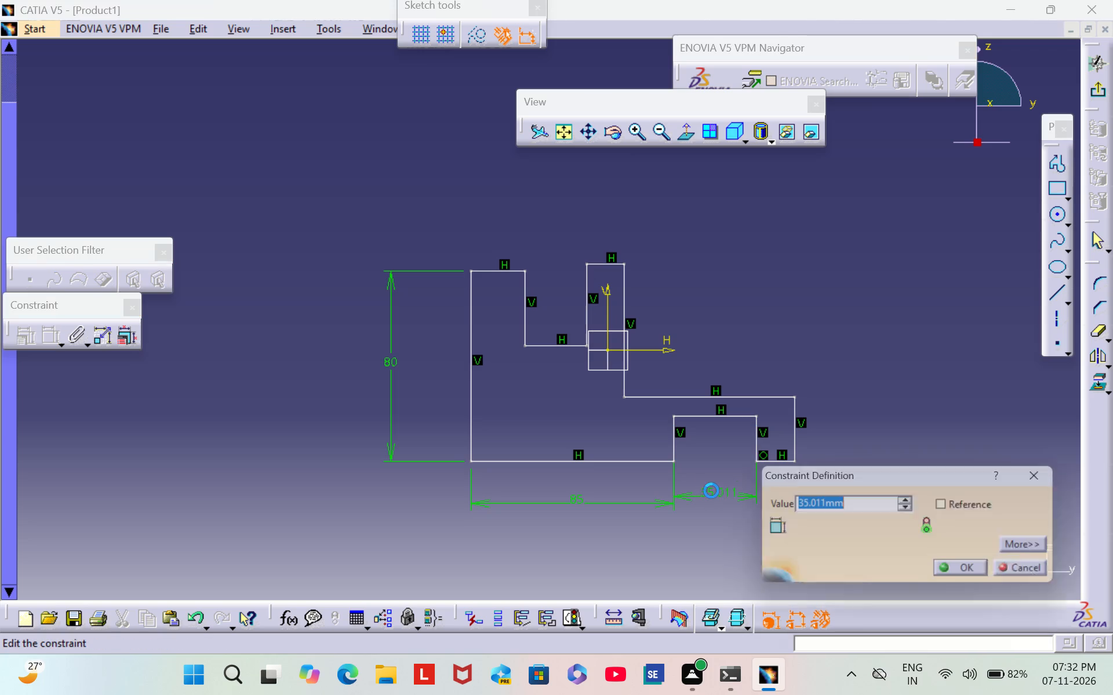
key(BackSpace)
text(25)
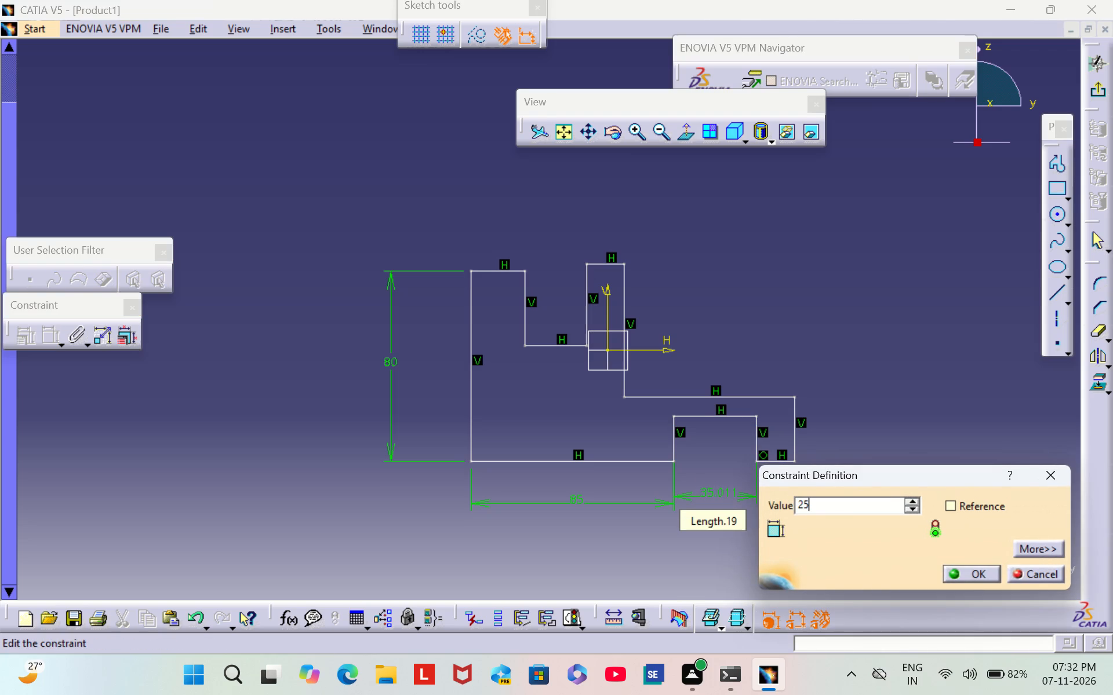
key(Return)
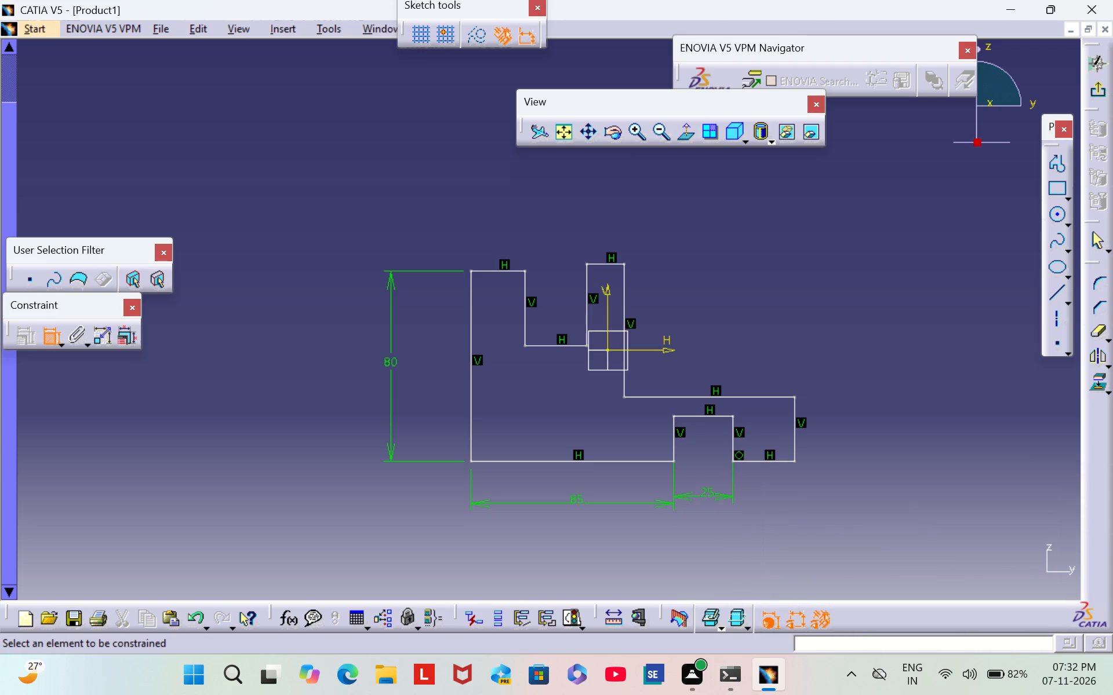
Dimension the short bottom edge right of the lower notch and set it to 15 mm.
click(764, 460)
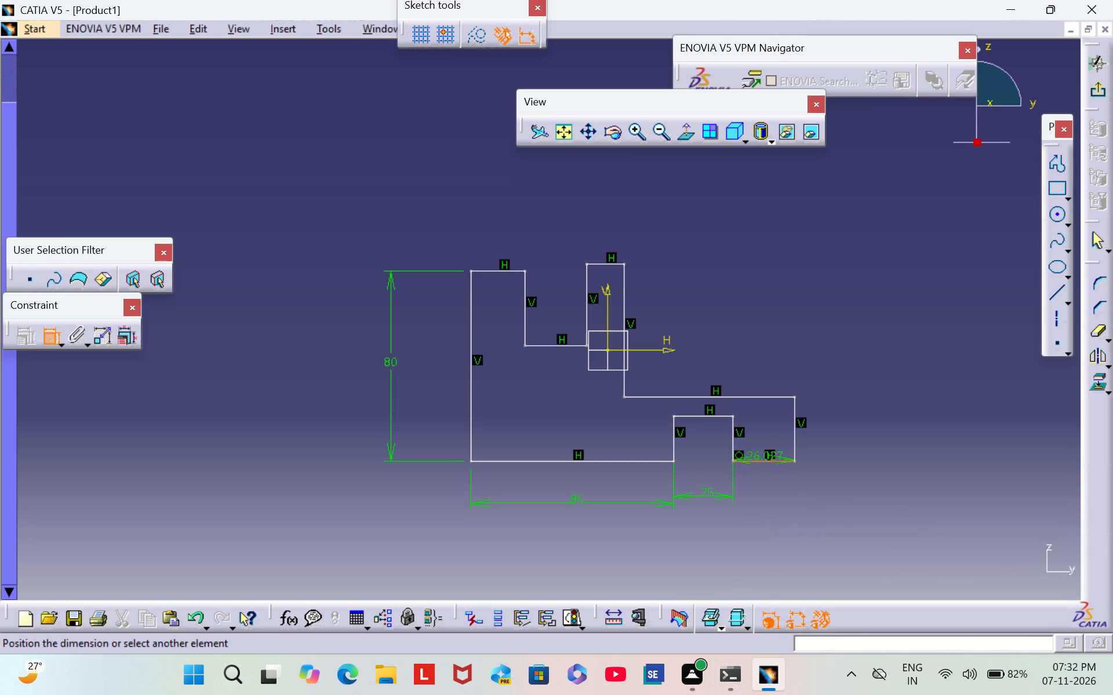
click(761, 495)
double_click(763, 491)
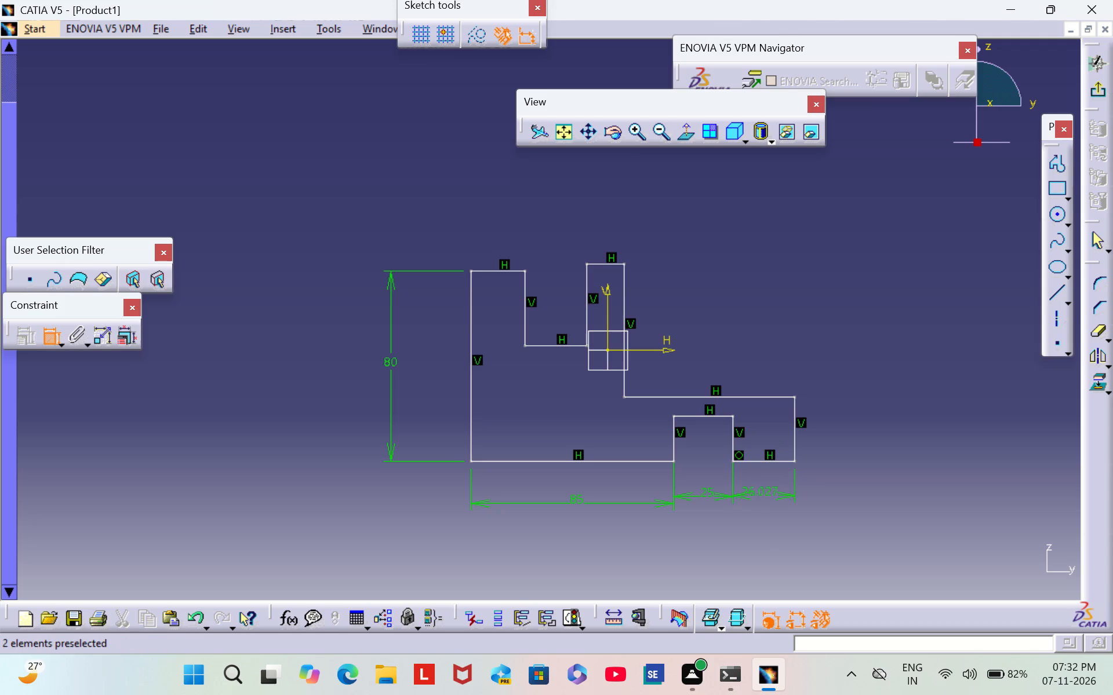
key(BackSpace)
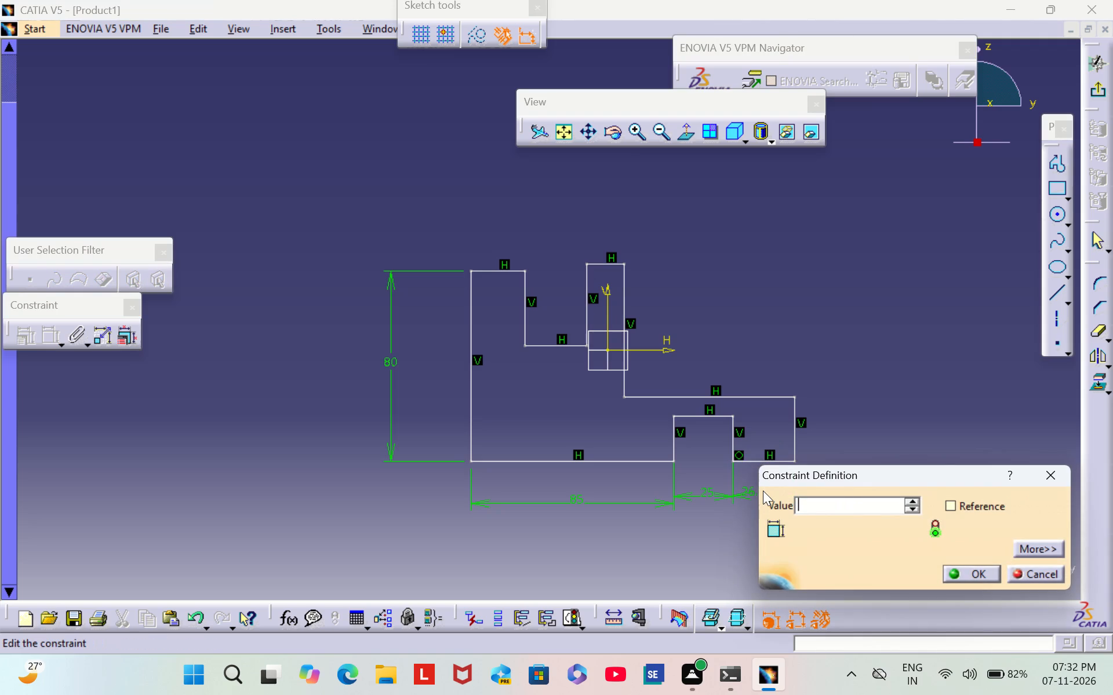
text(15)
key(Return)
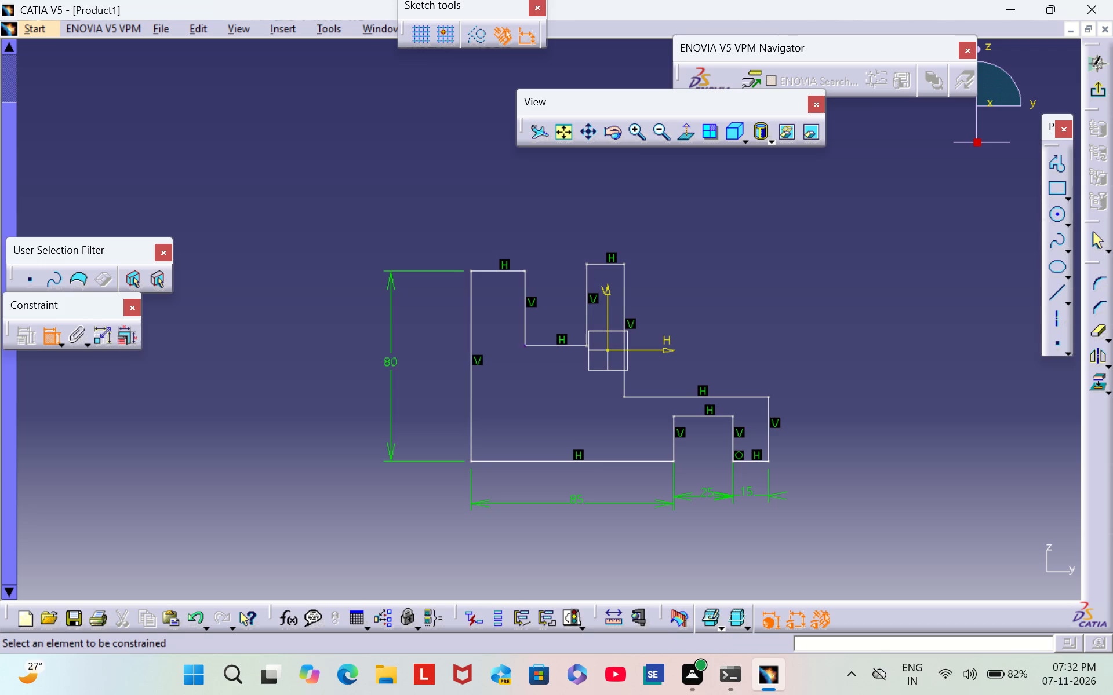
Dimension the width of the left upright between its two vertical edges and set it to 20 mm.
click(471, 313)
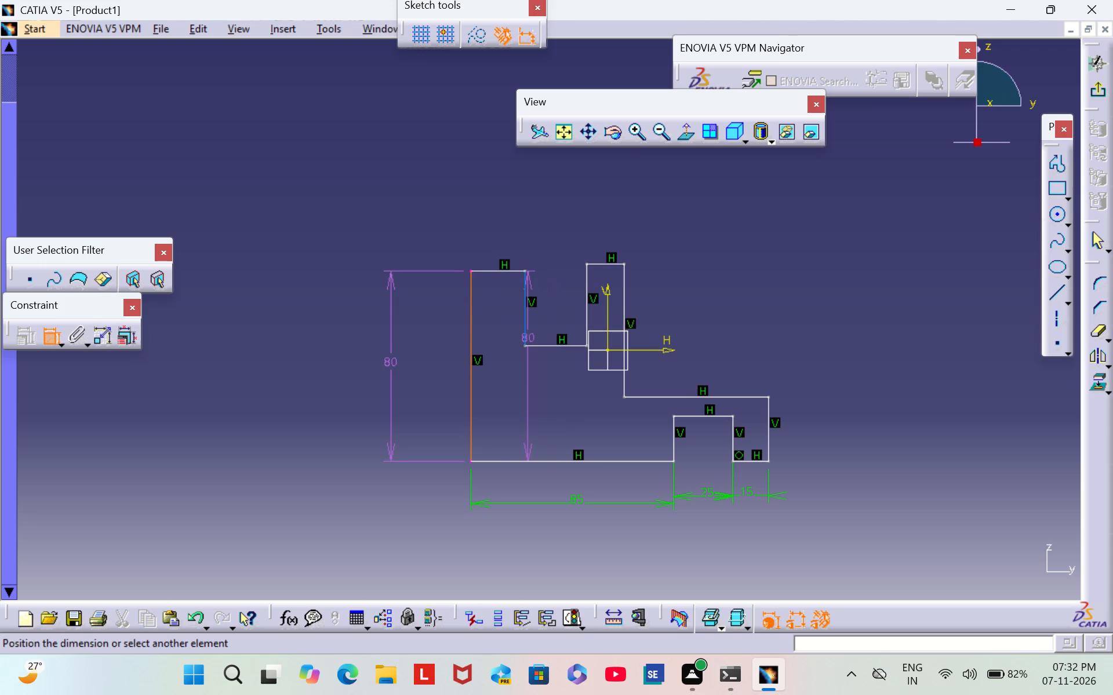
click(524, 334)
click(501, 345)
double_click(502, 338)
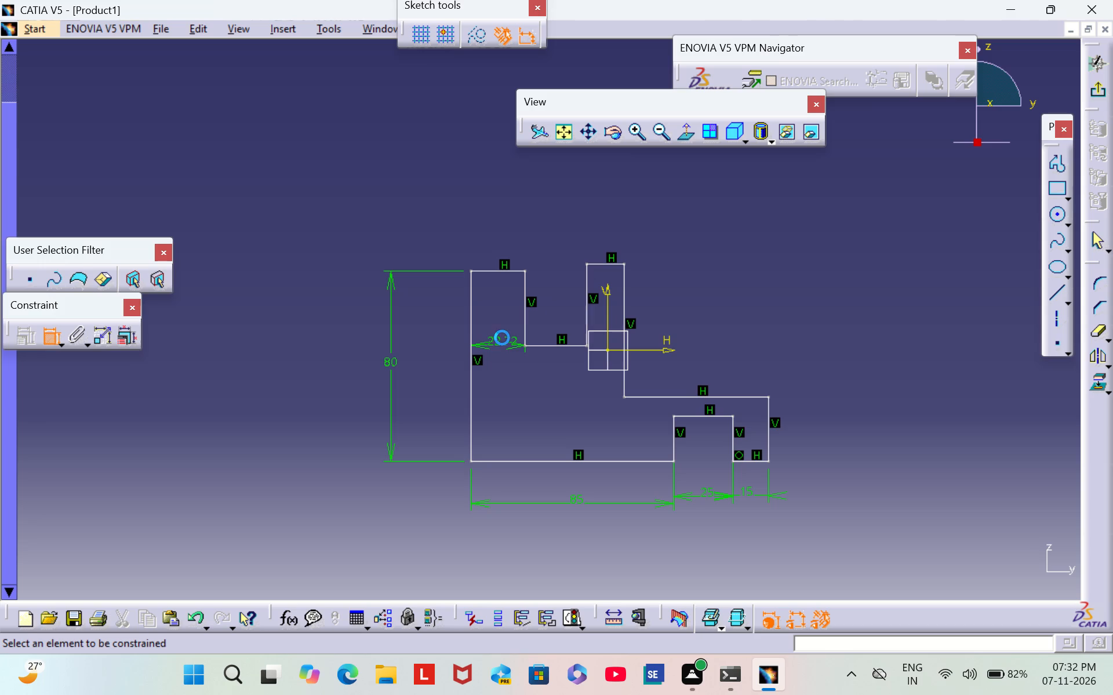
key(BackSpace)
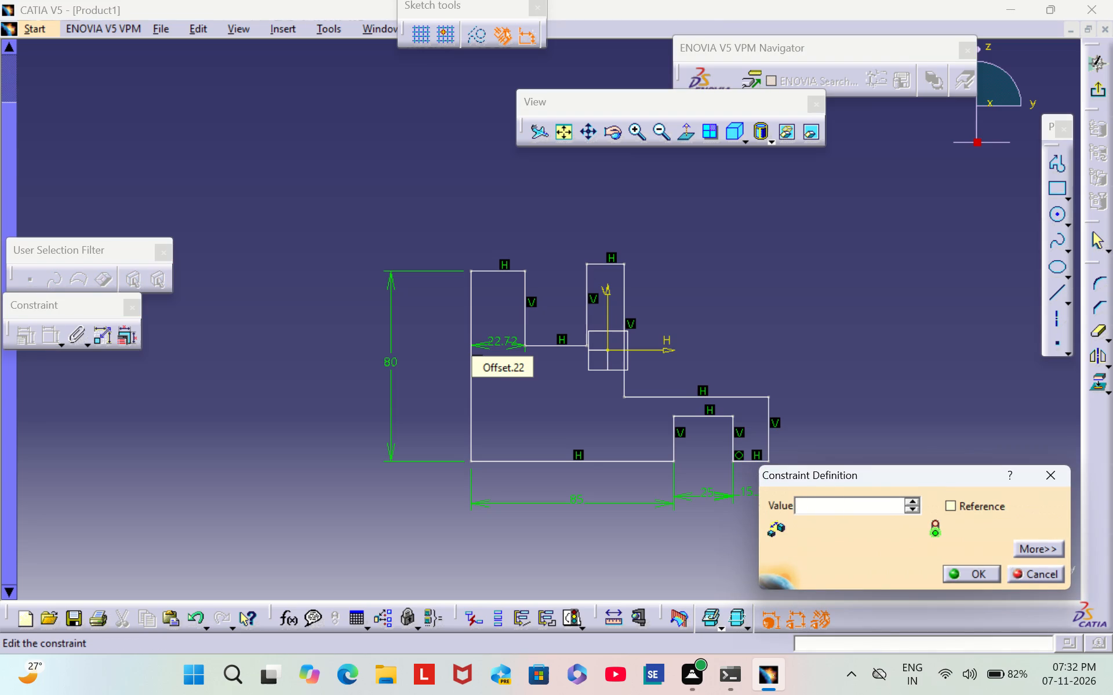
text(20)
key(Return)
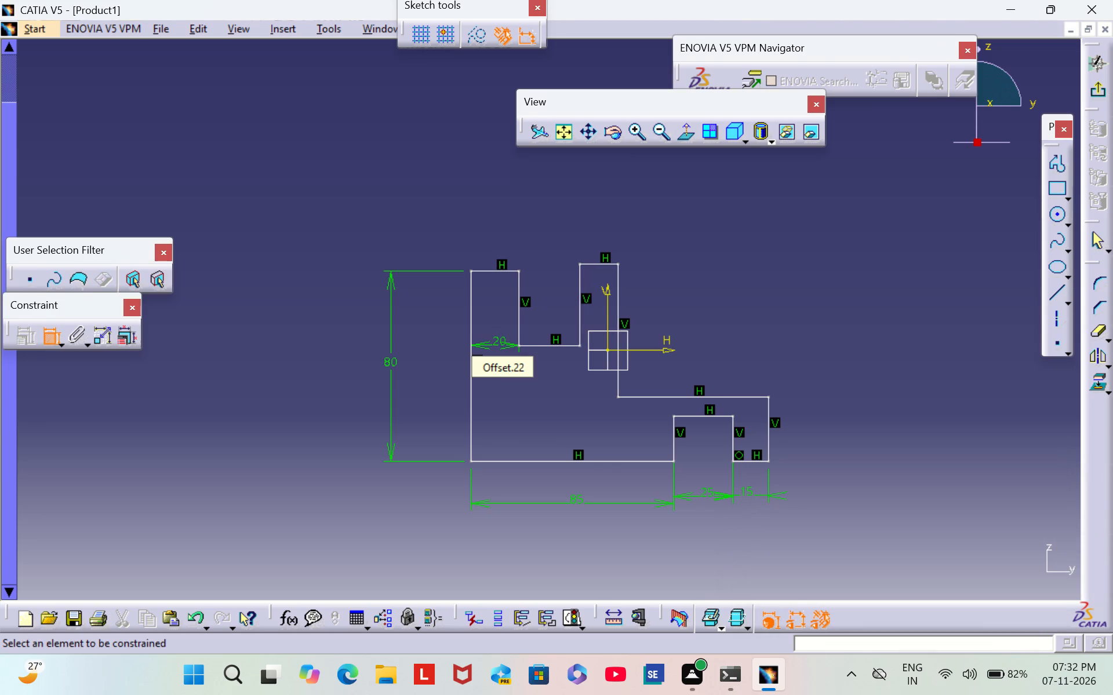
Dimension the floor of the upper slot between the two uprights and set it to 30 mm.
click(543, 345)
click(548, 367)
double_click(546, 363)
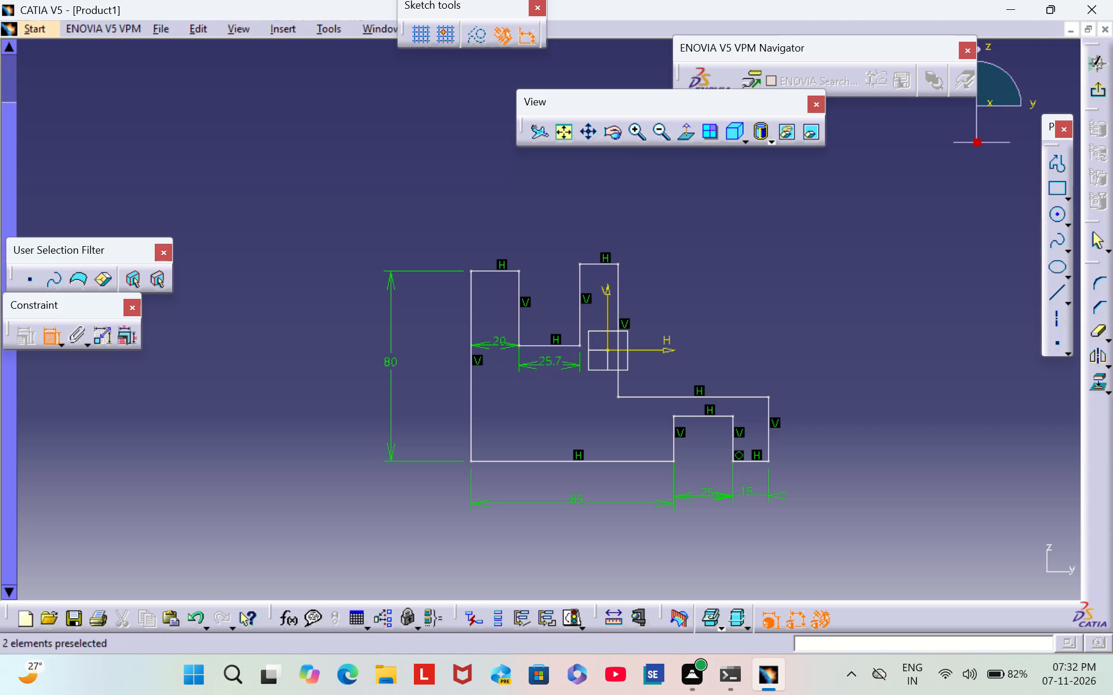
key(BackSpace)
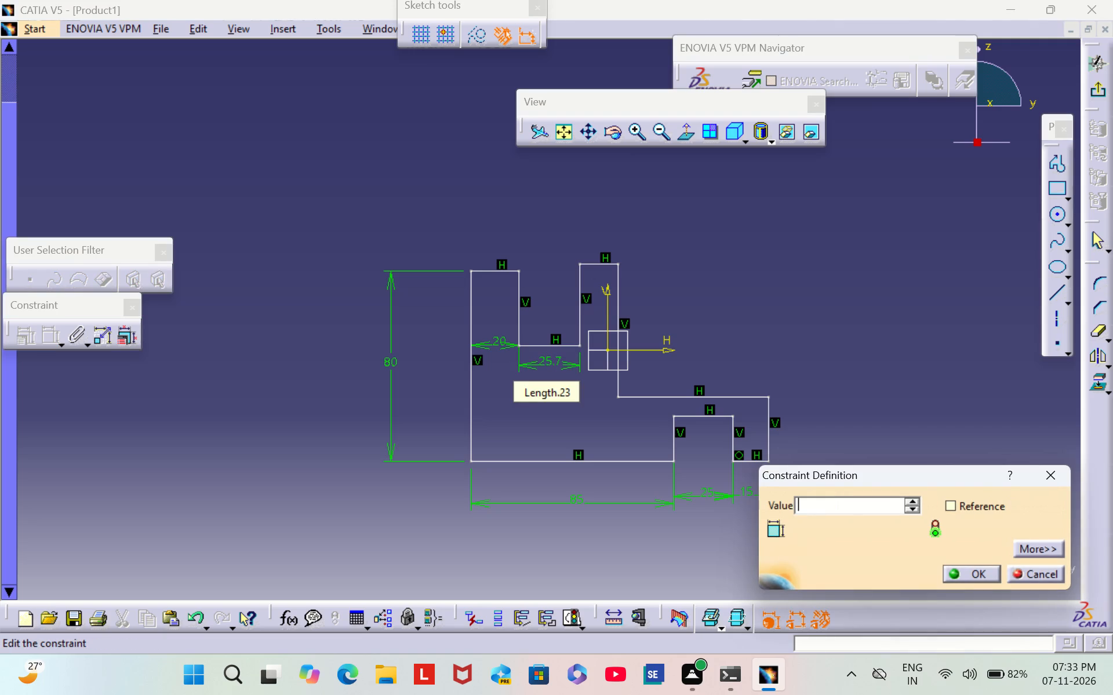
text(30)
key(Return)
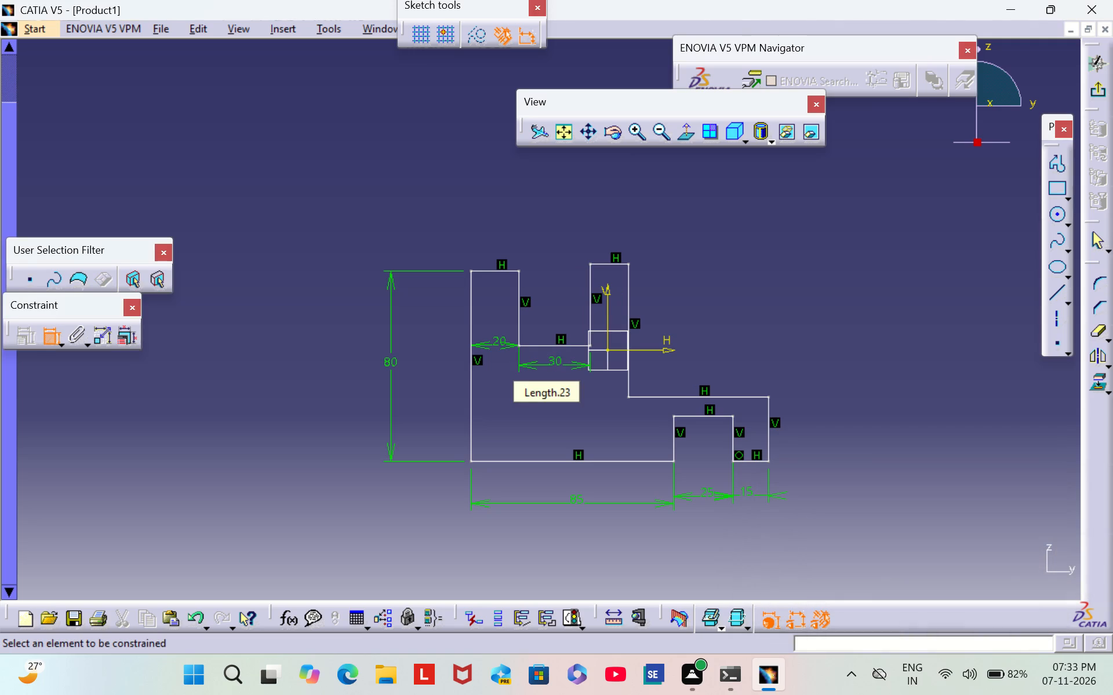
Dimension the width of the second upright between its two vertical edges and set it to 20 mm.
click(592, 316)
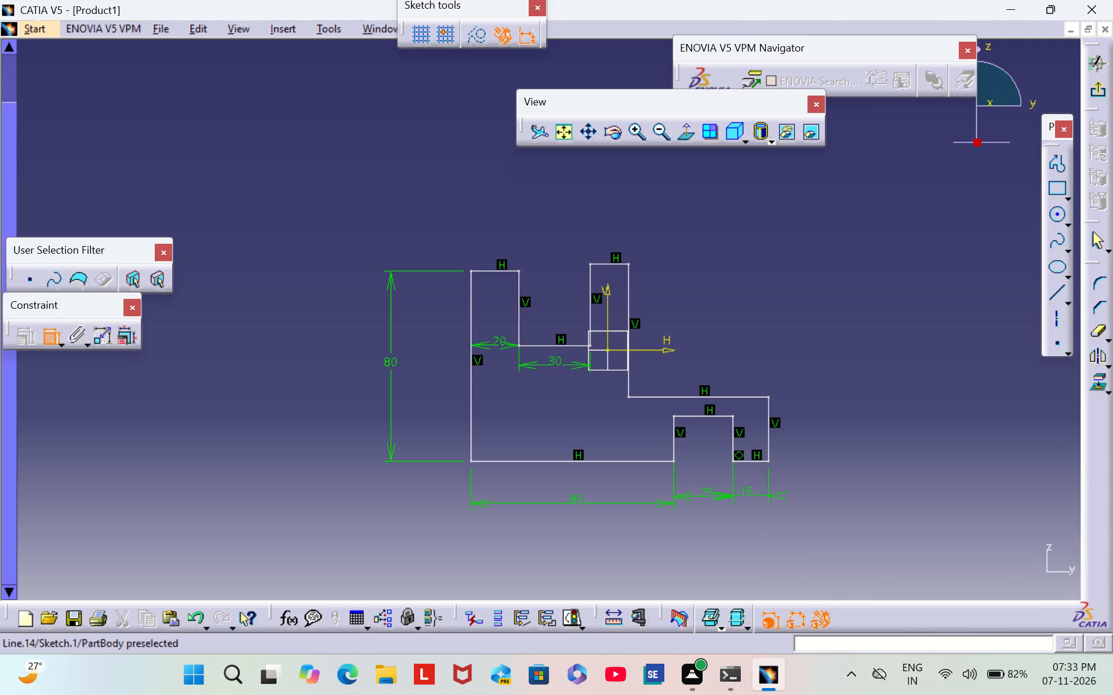
click(627, 313)
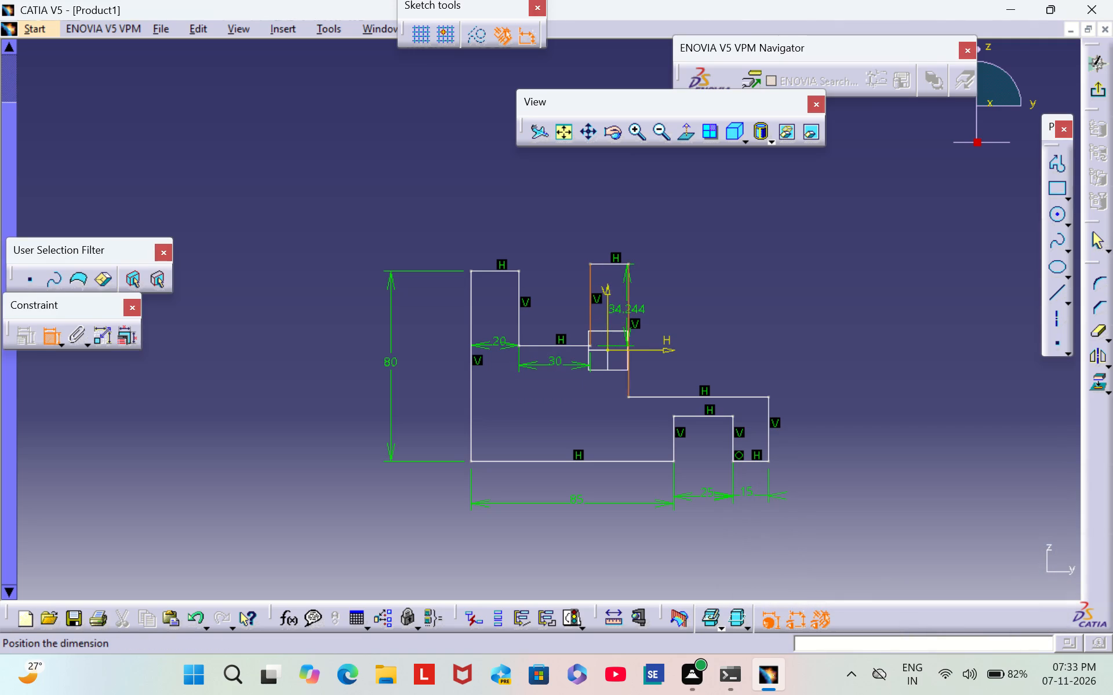
click(608, 396)
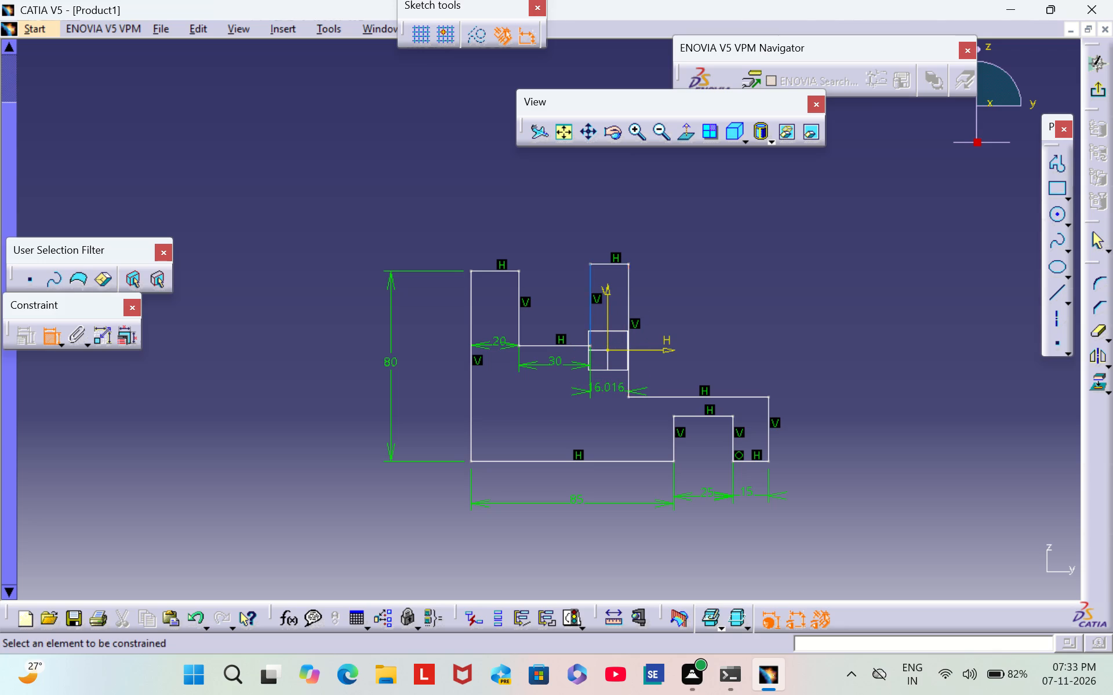
double_click(612, 390)
key(BackSpace)
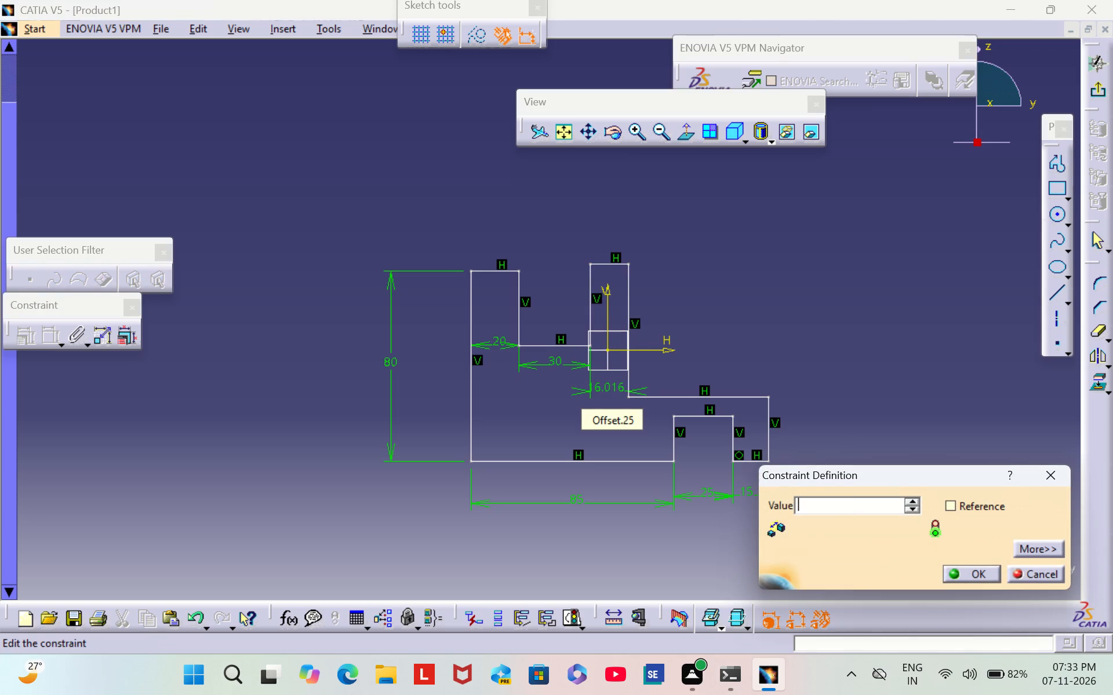
key(2)
key(0)
key(Return)
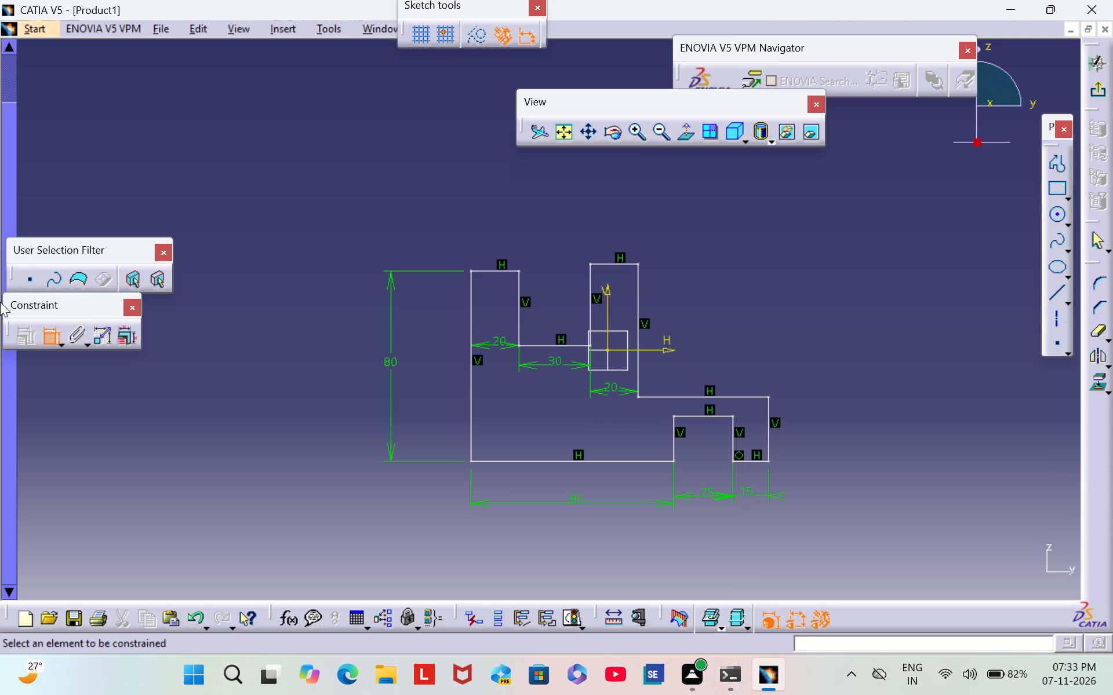
Dimension the left vertical edge of the lower notch and set the notch depth to 25 mm.
click(674, 445)
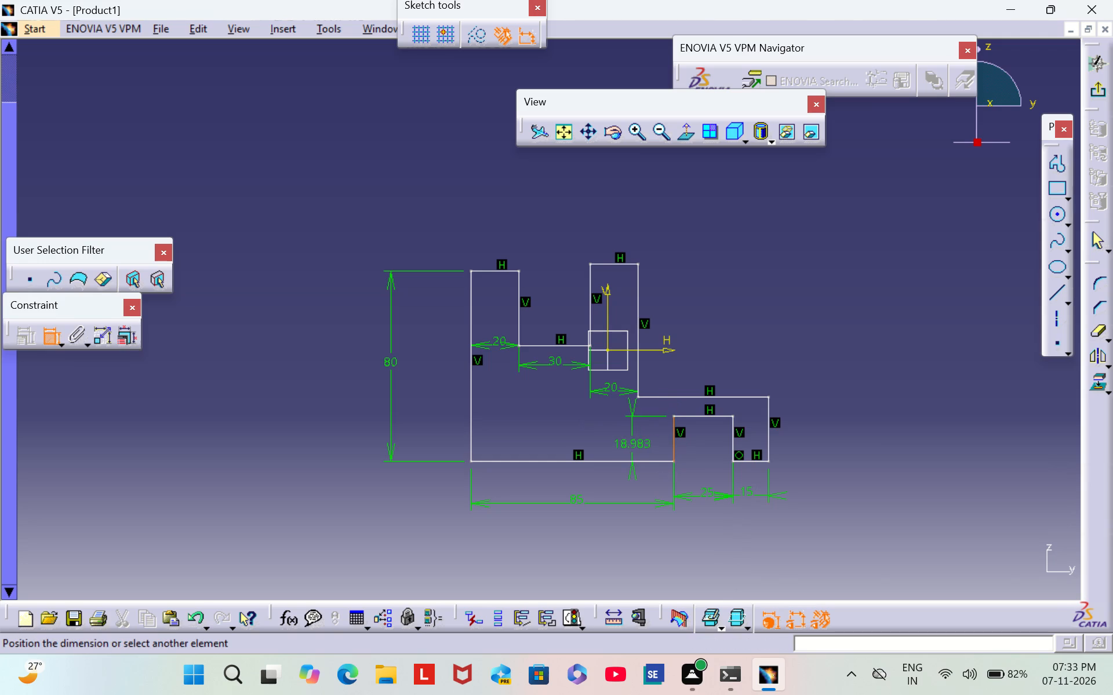
click(632, 441)
click(630, 440)
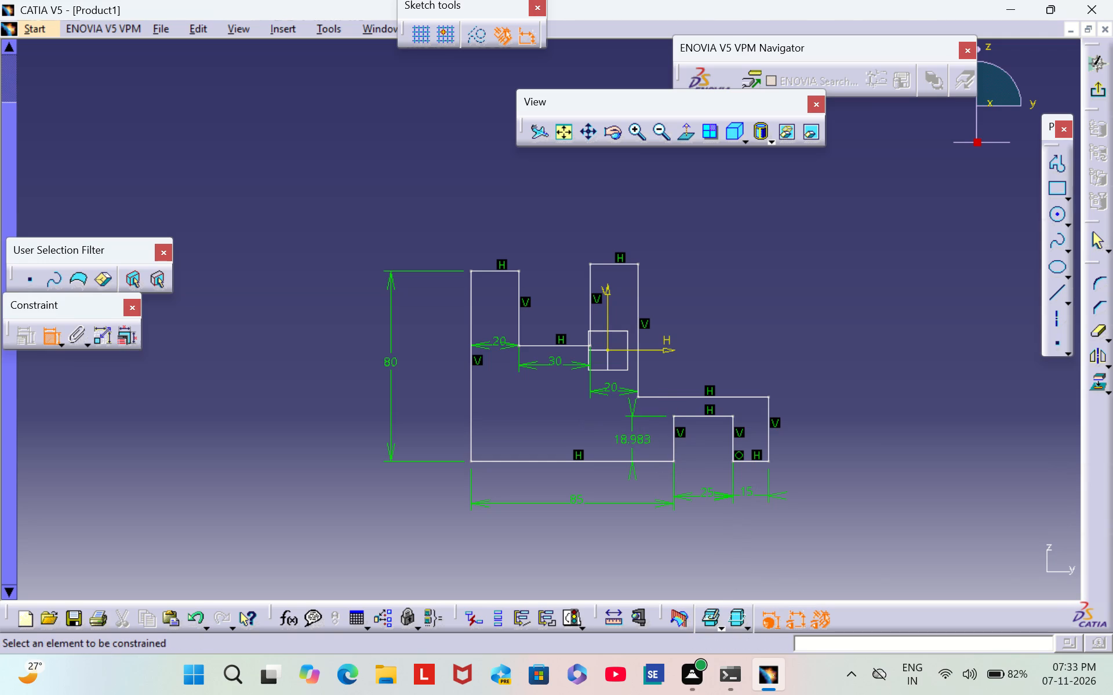
double_click(630, 441)
key(BackSpace)
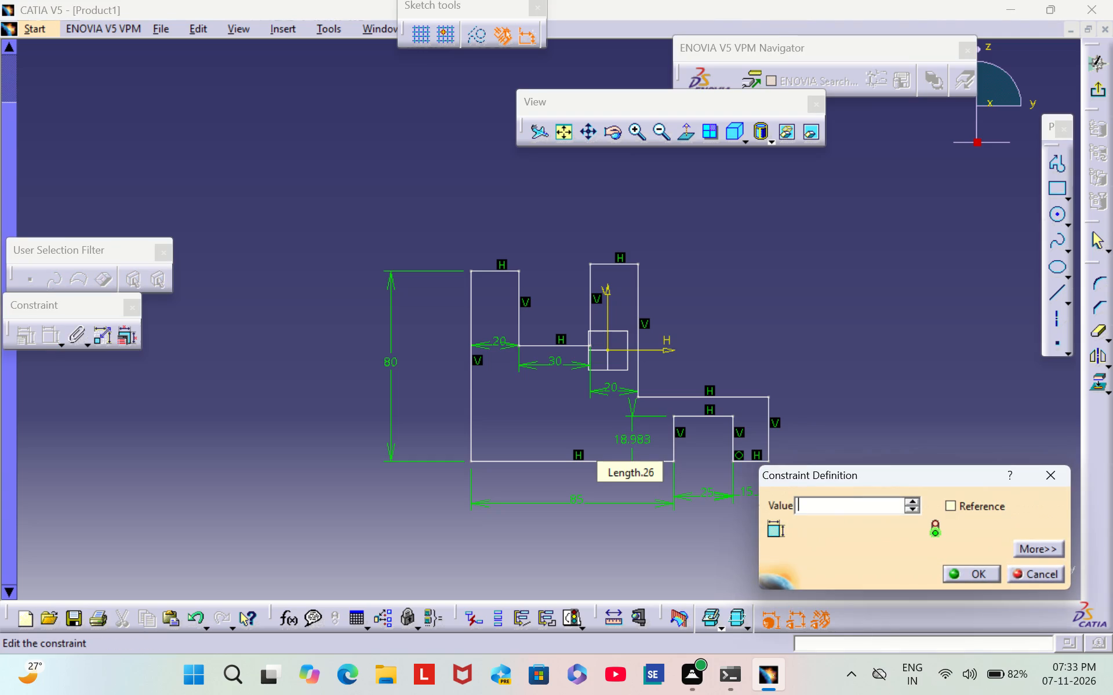
text(25)
key(Return)
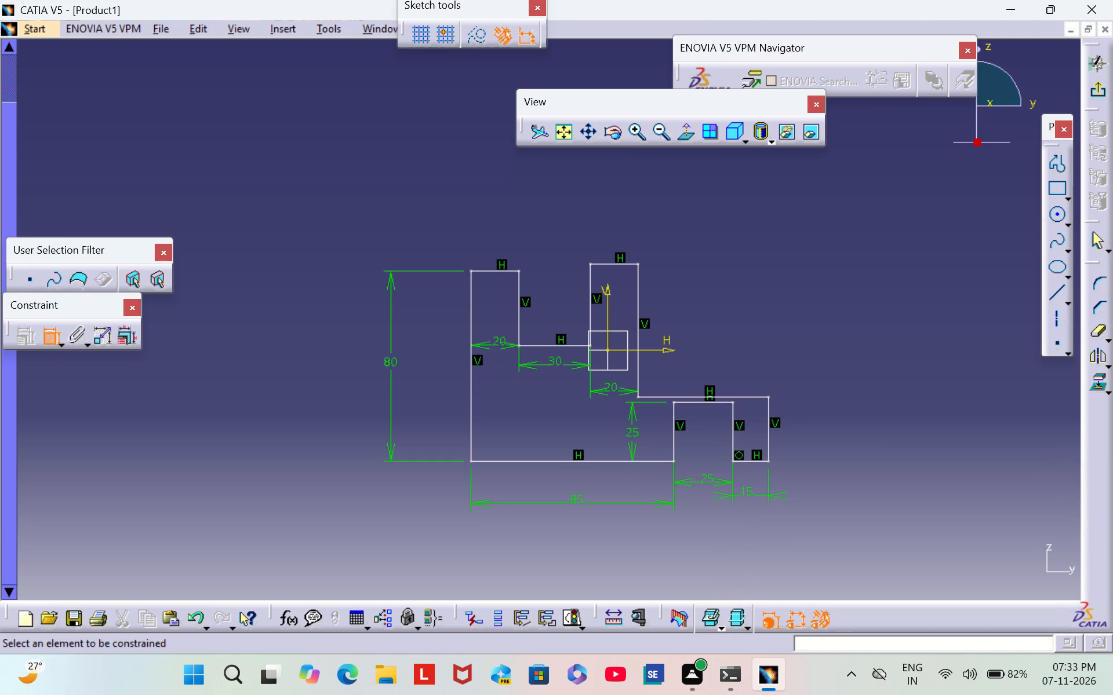
Dimension the outer vertical edge of the low step beside the notch and set its height to 40 mm.
click(766, 434)
drag(832, 426, 835, 433)
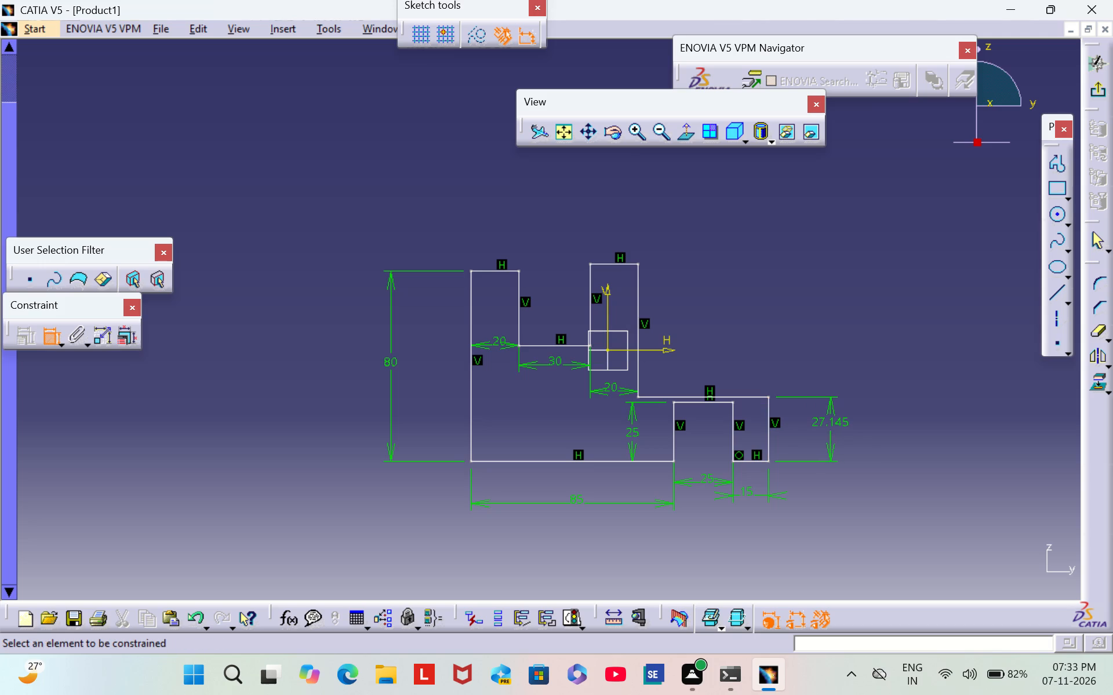
double_click(829, 422)
key(BackSpace)
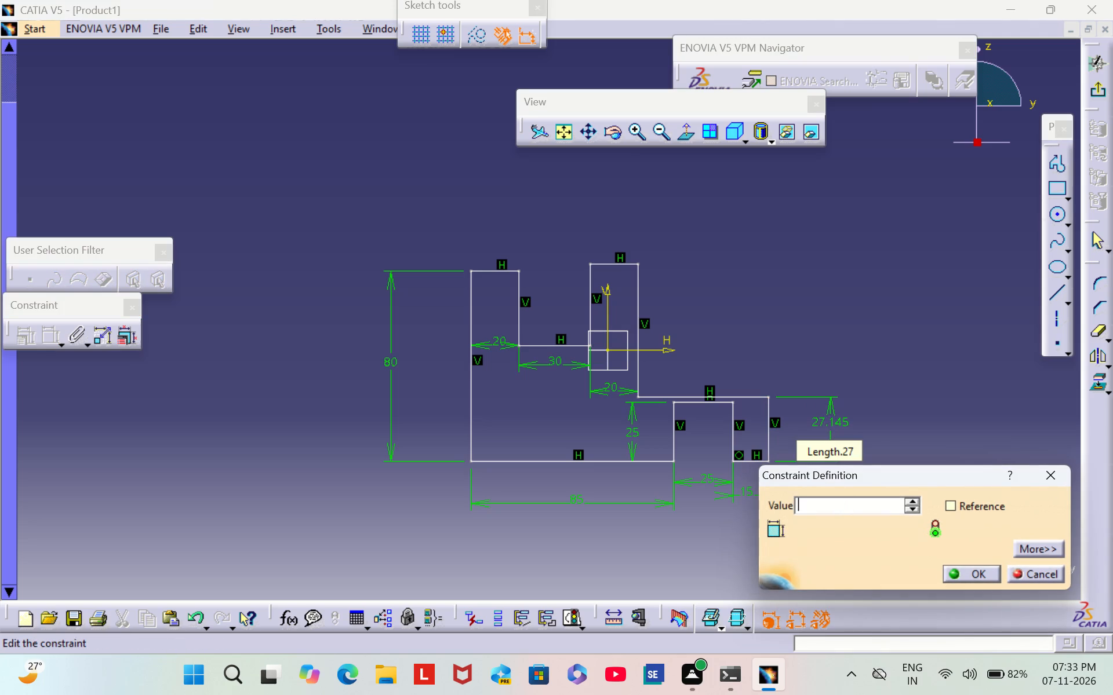
text(40)
key(Return)
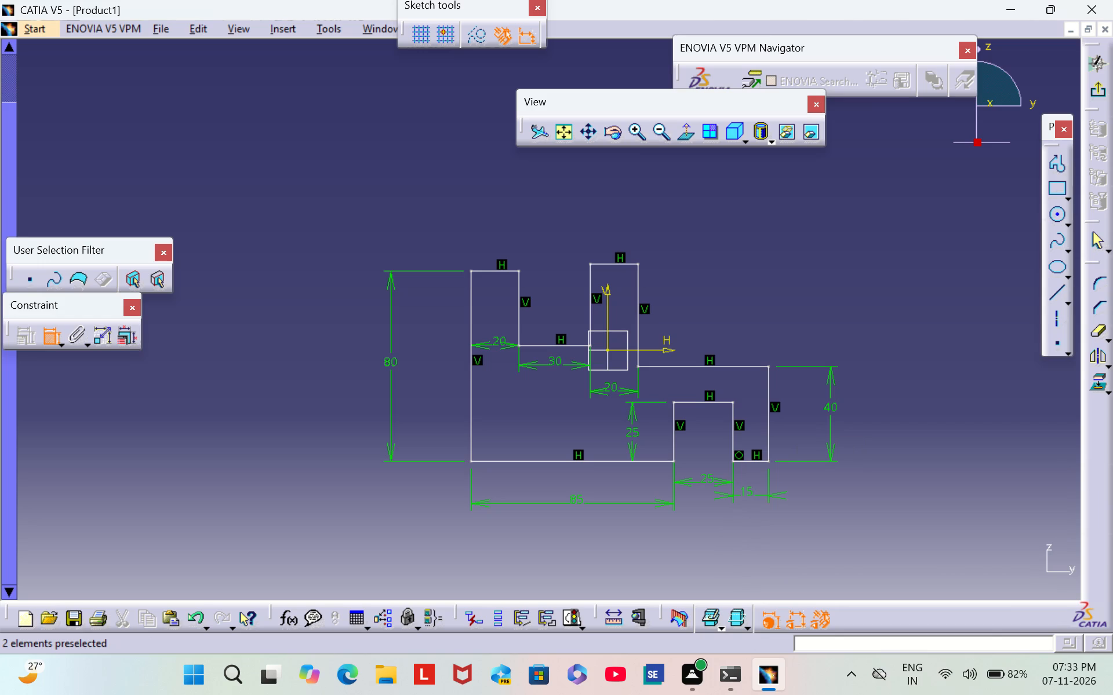
Dimension the right vertical edge of the second upright and set its height above the low step to 40 mm.
click(641, 306)
click(700, 319)
double_click(701, 316)
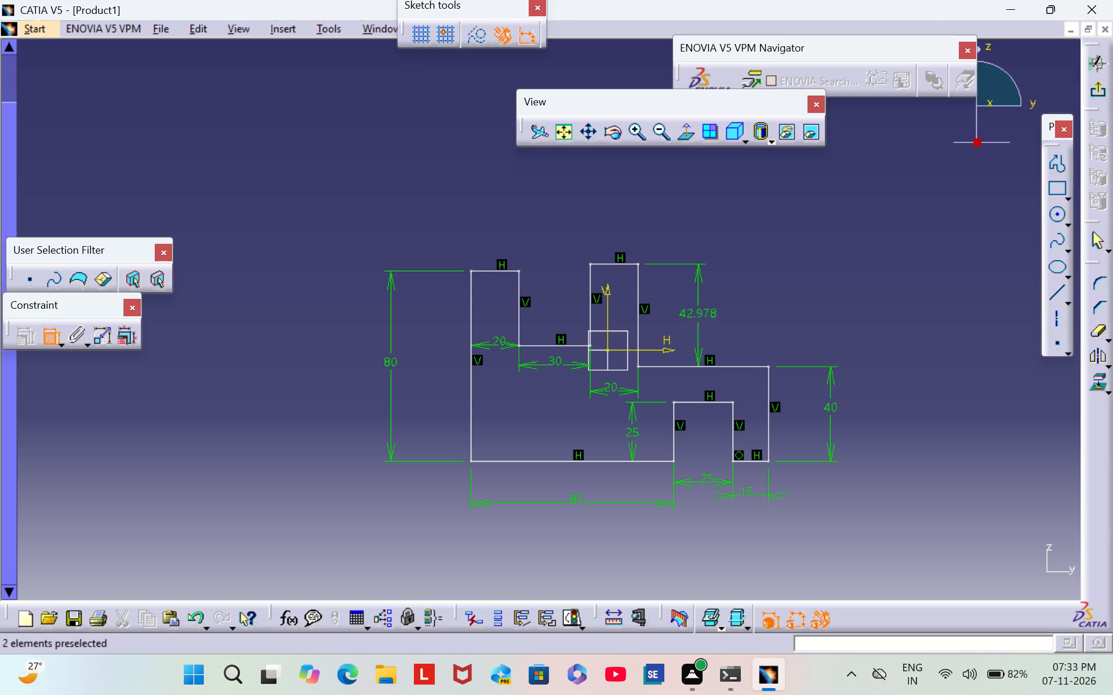
key(BackSpace)
text(40)
key(Return)
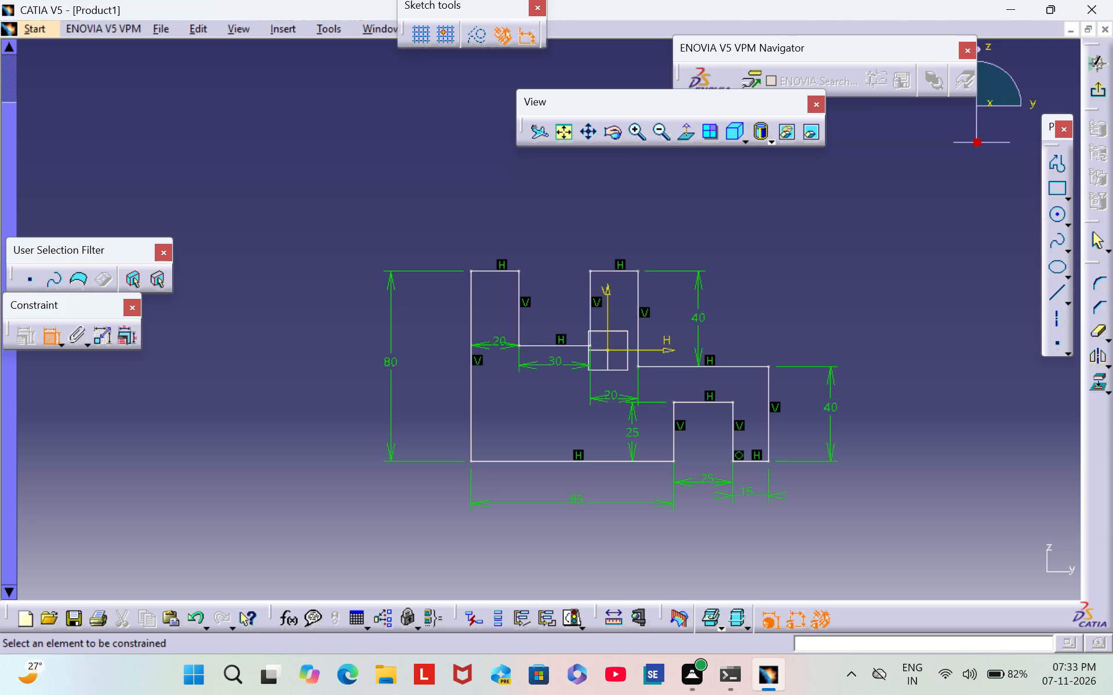
Dimension the left upright's inner vertical edge and set the upper slot depth to 40 mm.
click(518, 312)
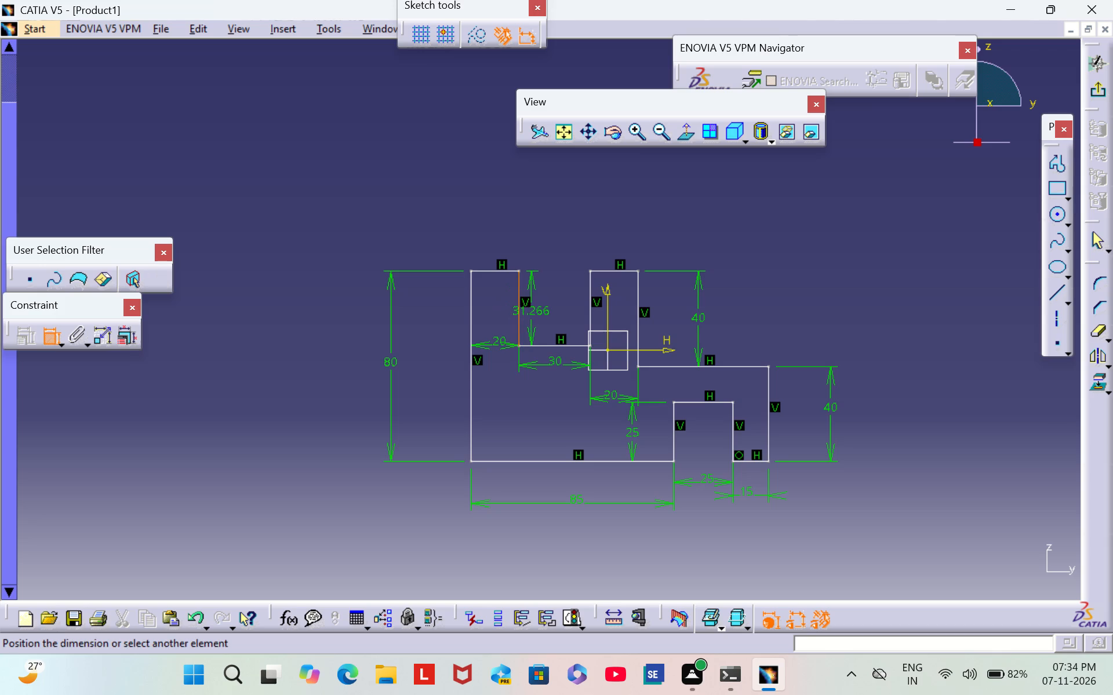
click(532, 308)
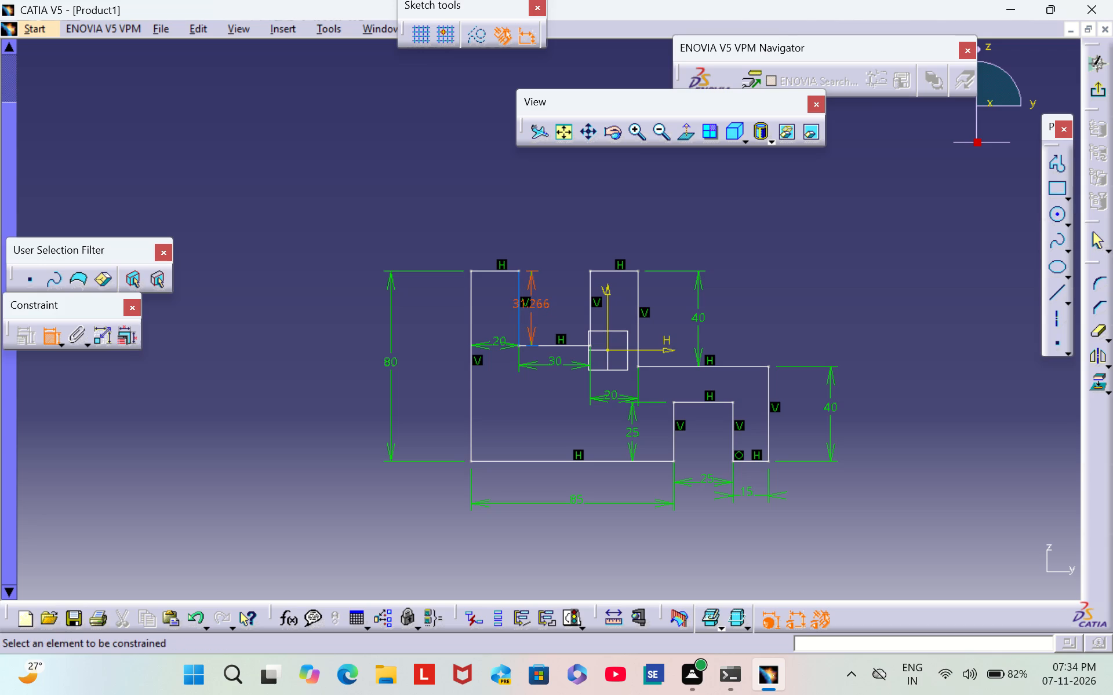
double_click(531, 301)
key(BackSpace)
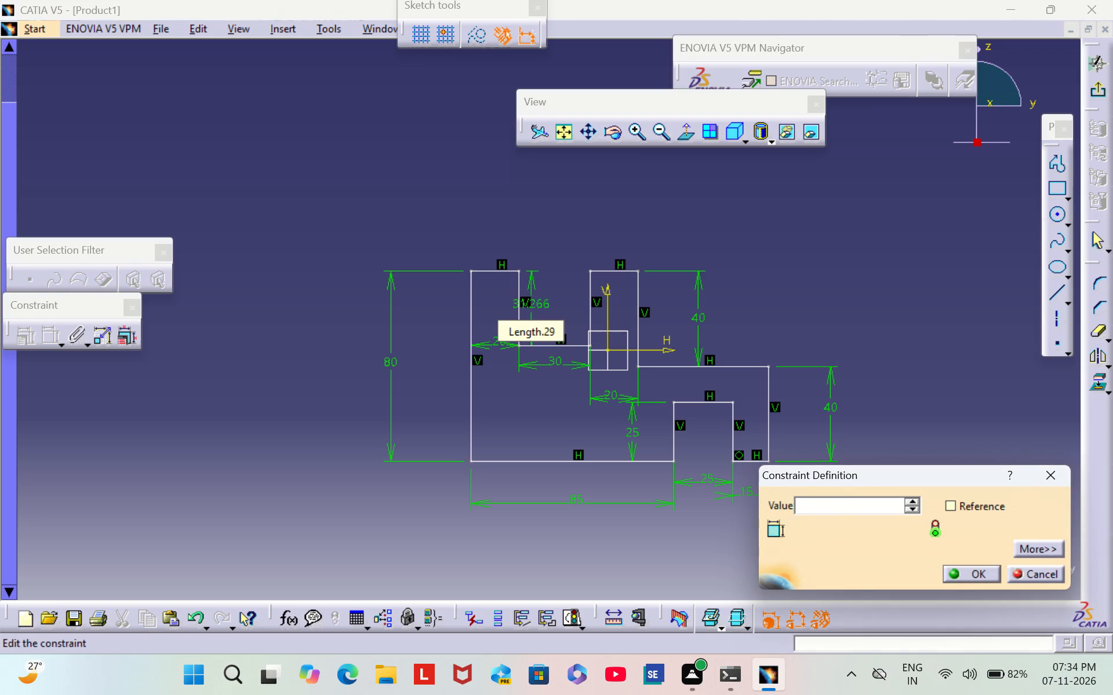
text(40)
key(Return)
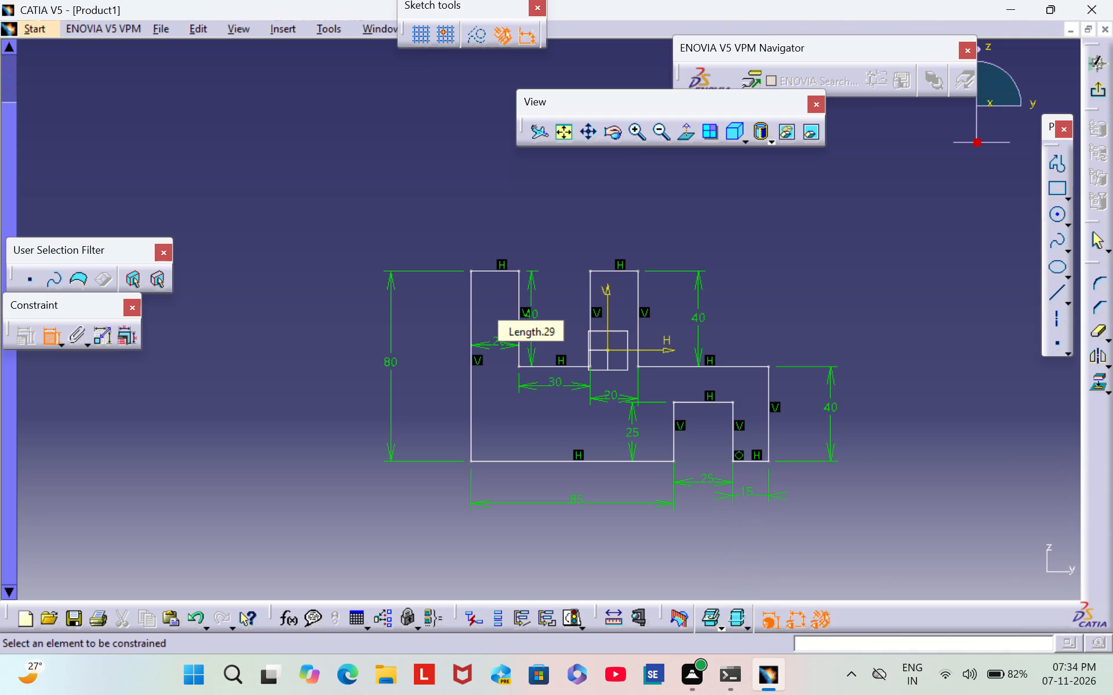
click(794, 232)
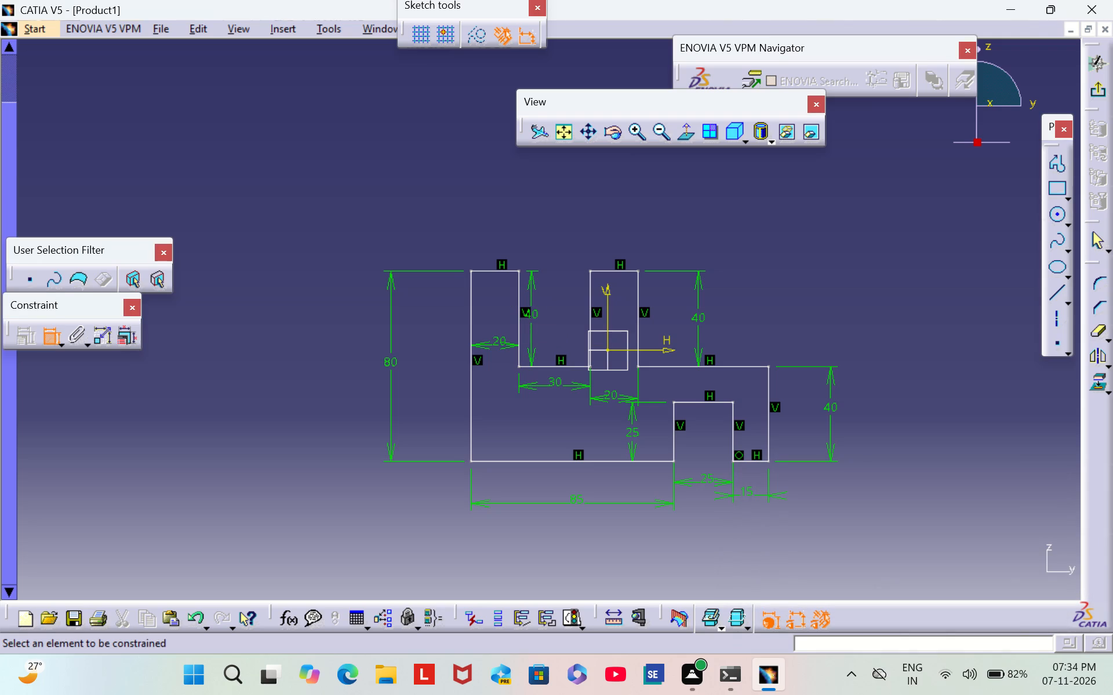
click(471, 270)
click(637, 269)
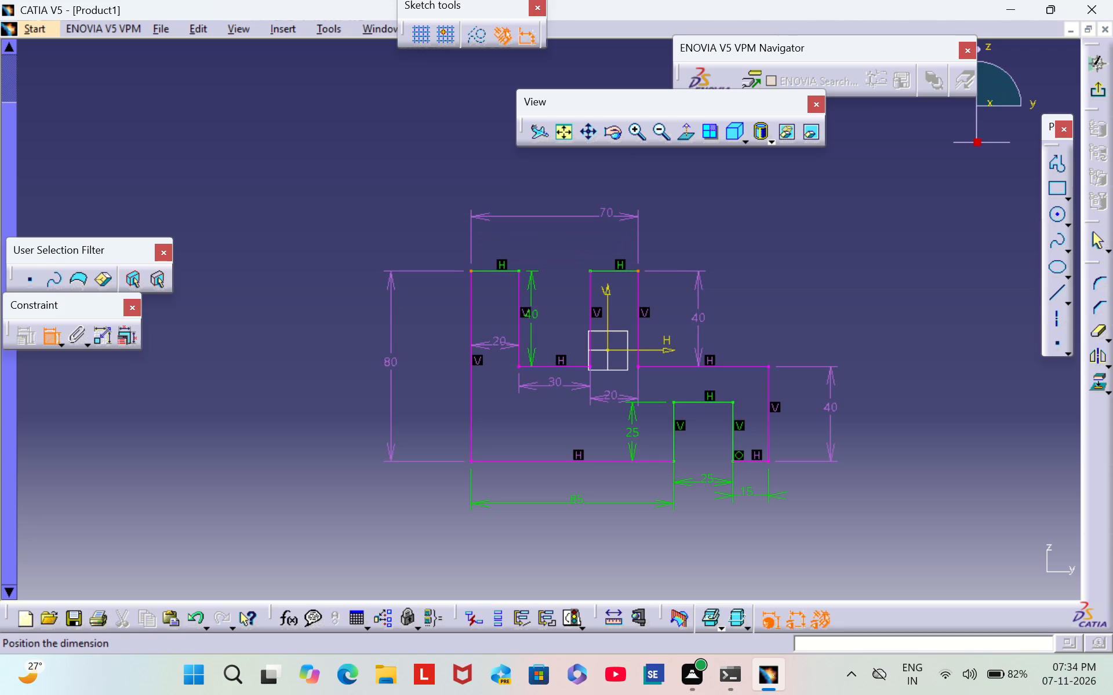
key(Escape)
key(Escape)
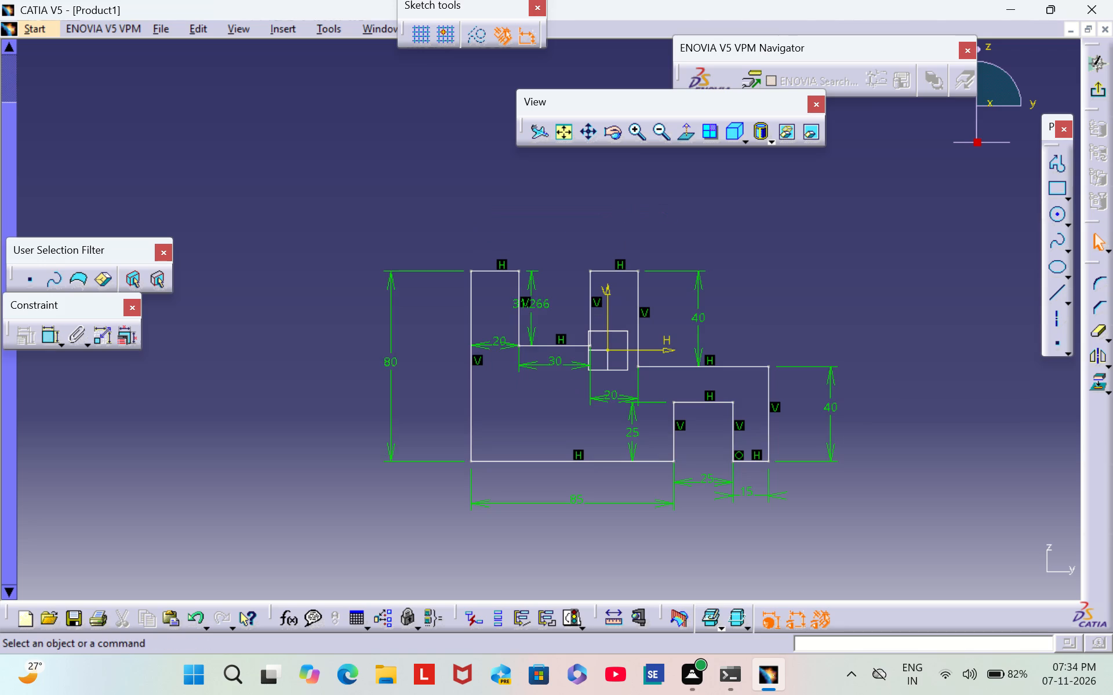
Set the upper slot's depth dimension on the left upright's inner edge to 40 mm.
double_click(536, 301)
key(BackSpace)
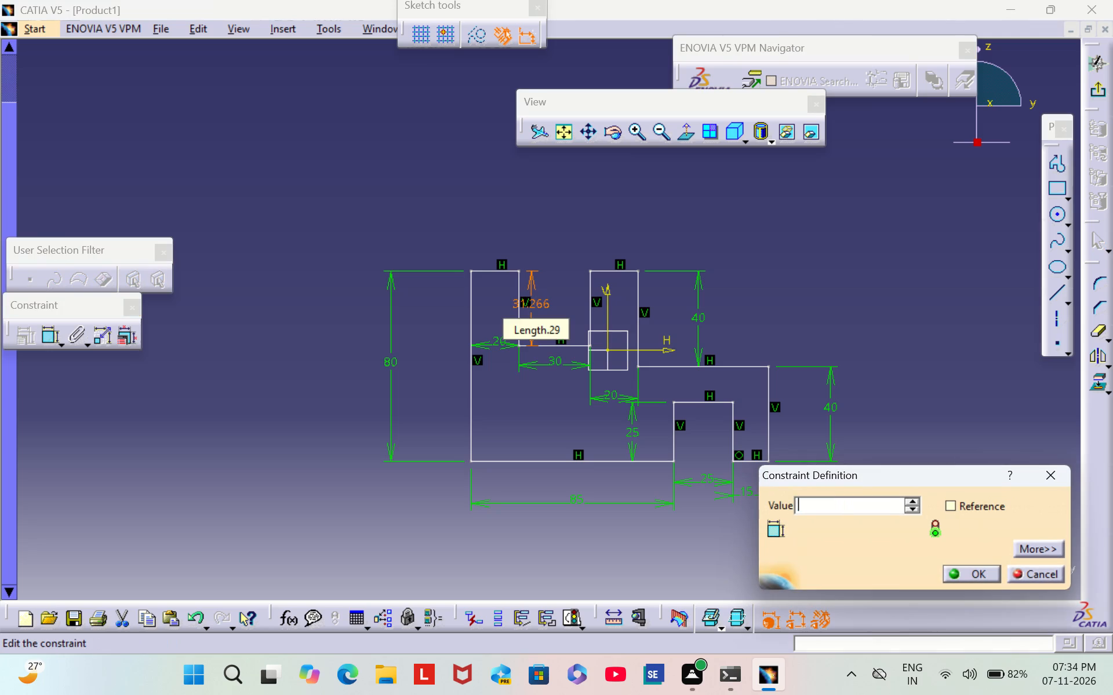
text(40)
key(Return)
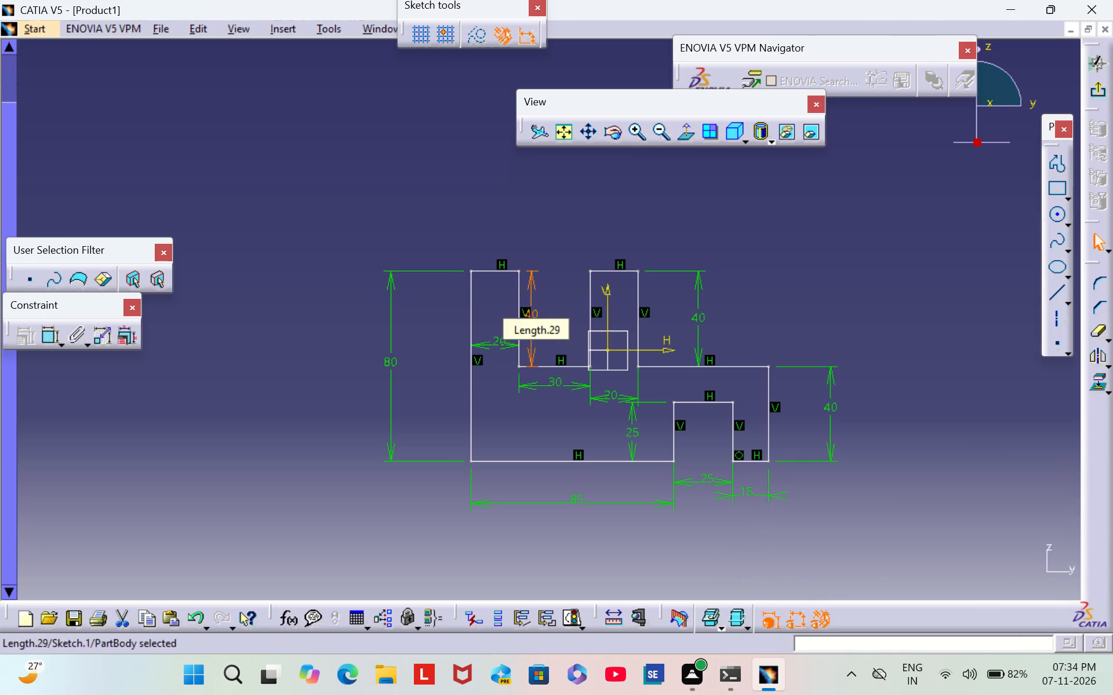
click(823, 275)
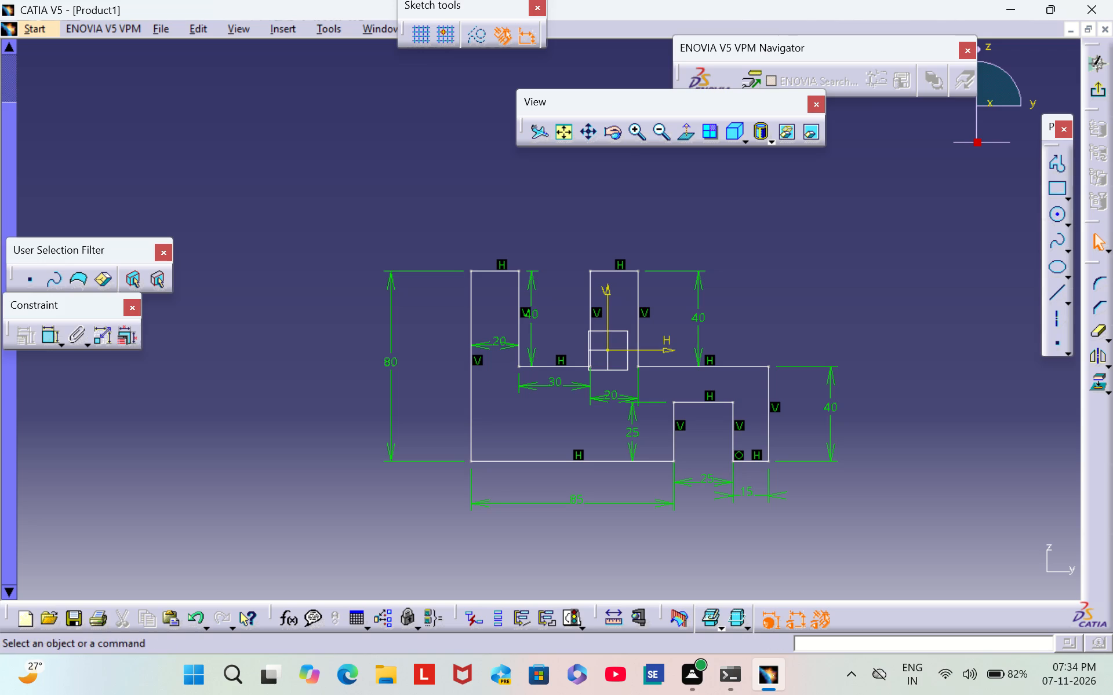
Move the 80 mm overall height dimension closer to the profile's left edge.
drag(385, 271, 443, 277)
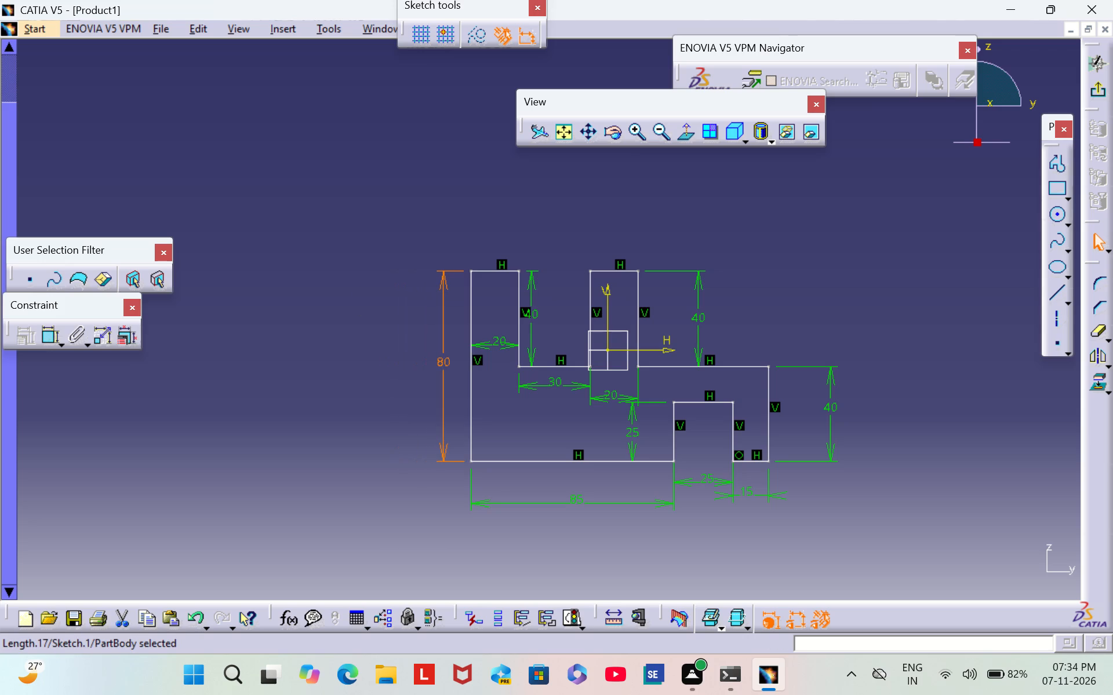
click(352, 417)
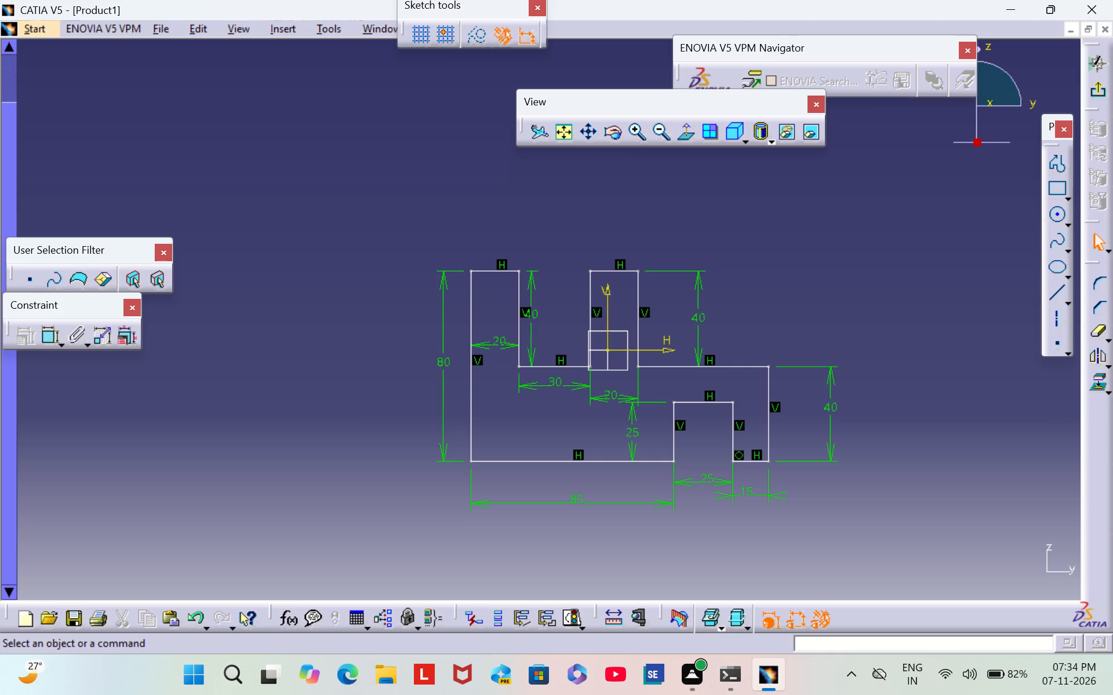
Constrain the top and bottom end points of the profile's left edge as symmetric about the horizontal sketch axis.
double_click(53, 336)
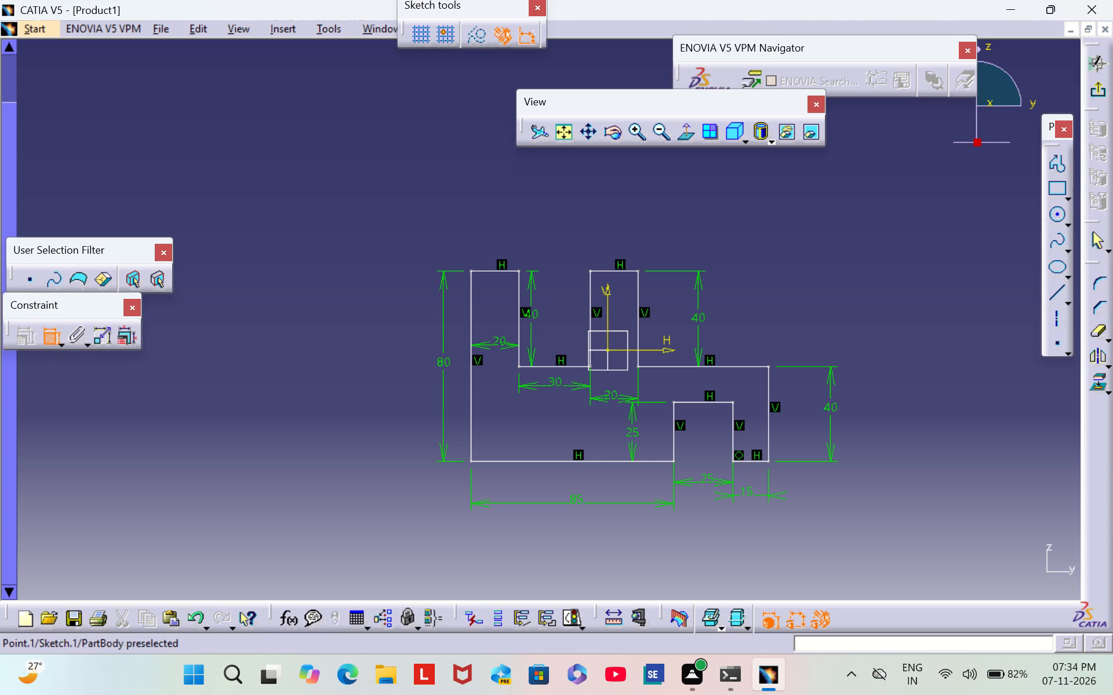
click(471, 272)
click(469, 460)
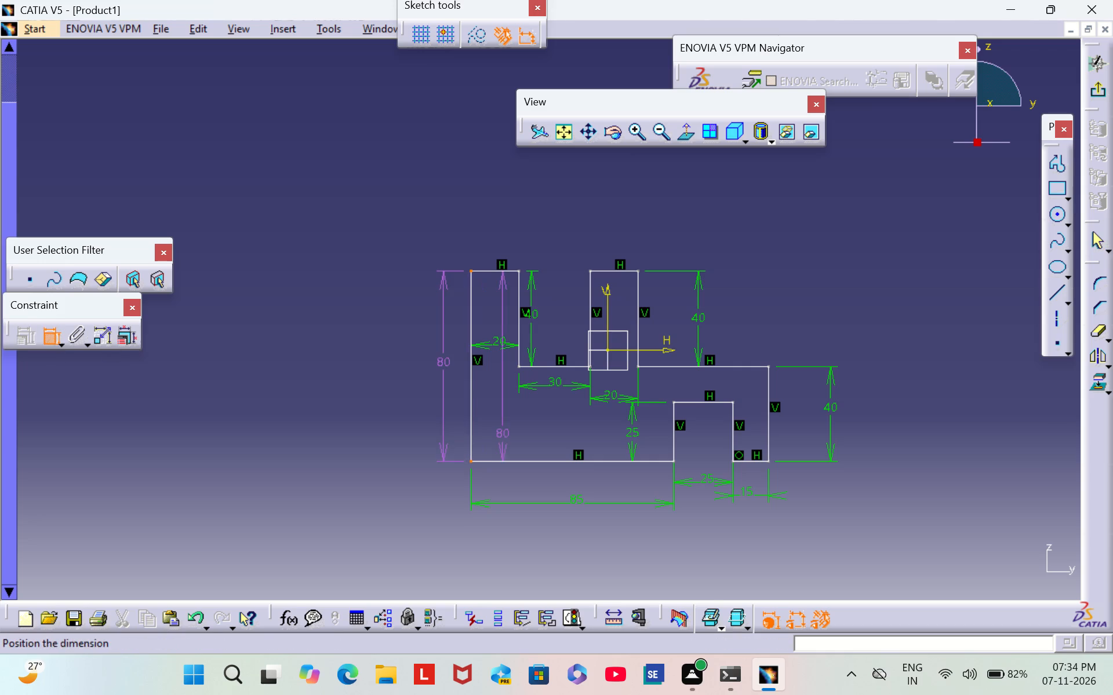
right_click(510, 429)
click(652, 579)
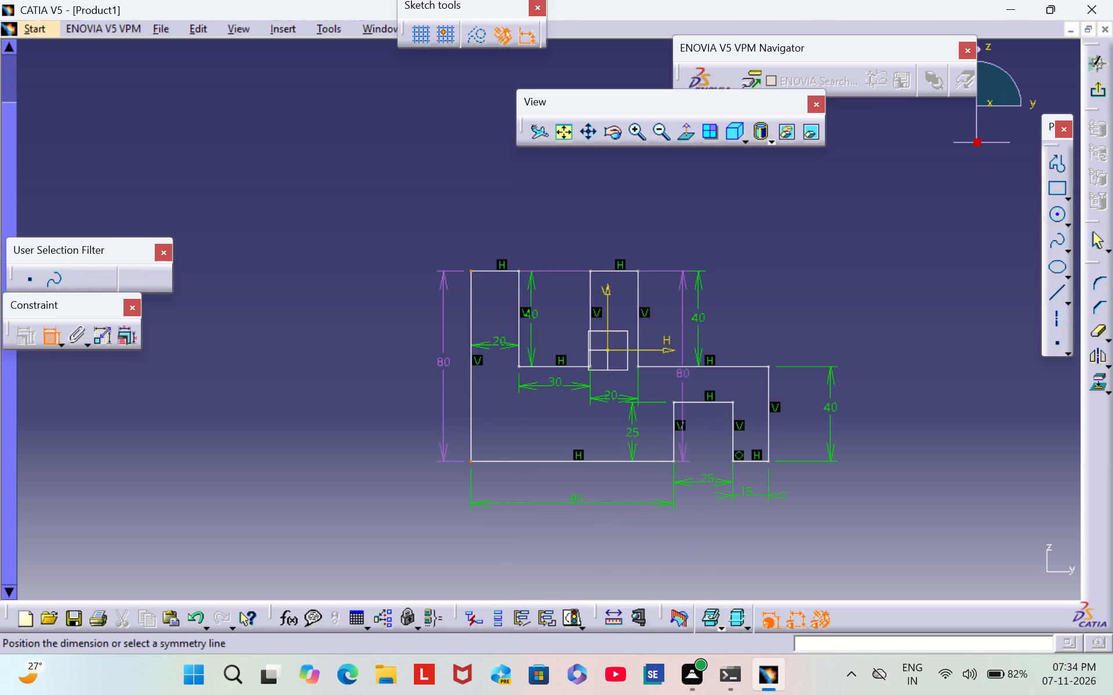
click(667, 346)
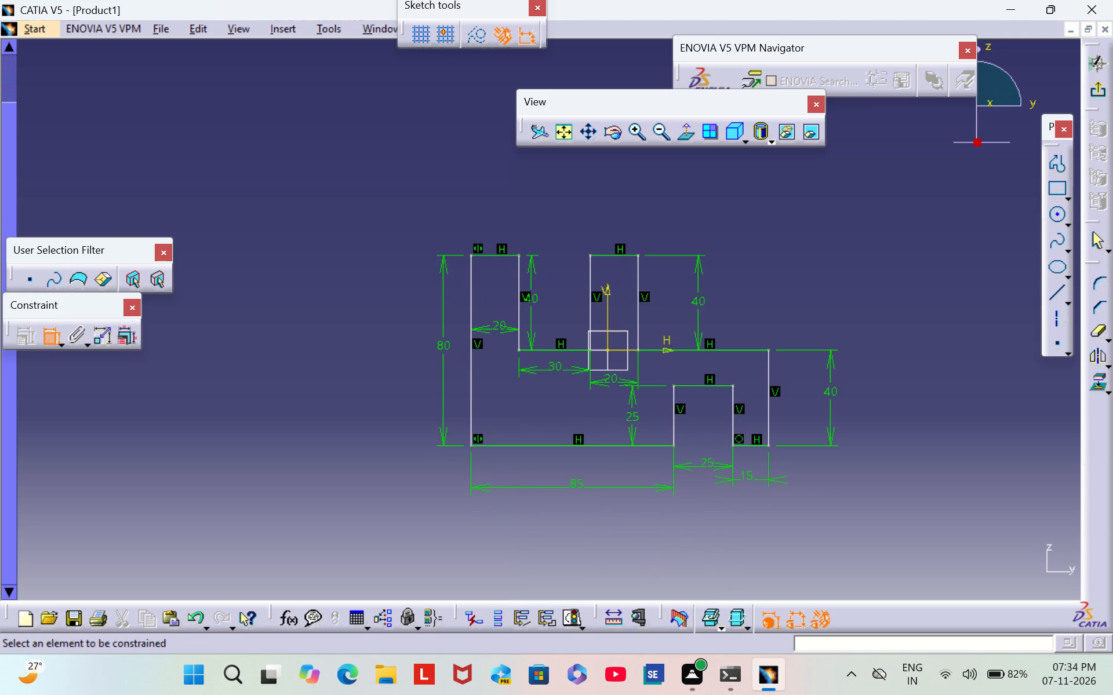
Constrain the profile's two outer bottom corner points as symmetric about the vertical sketch axis and exit the sketch.
click(472, 447)
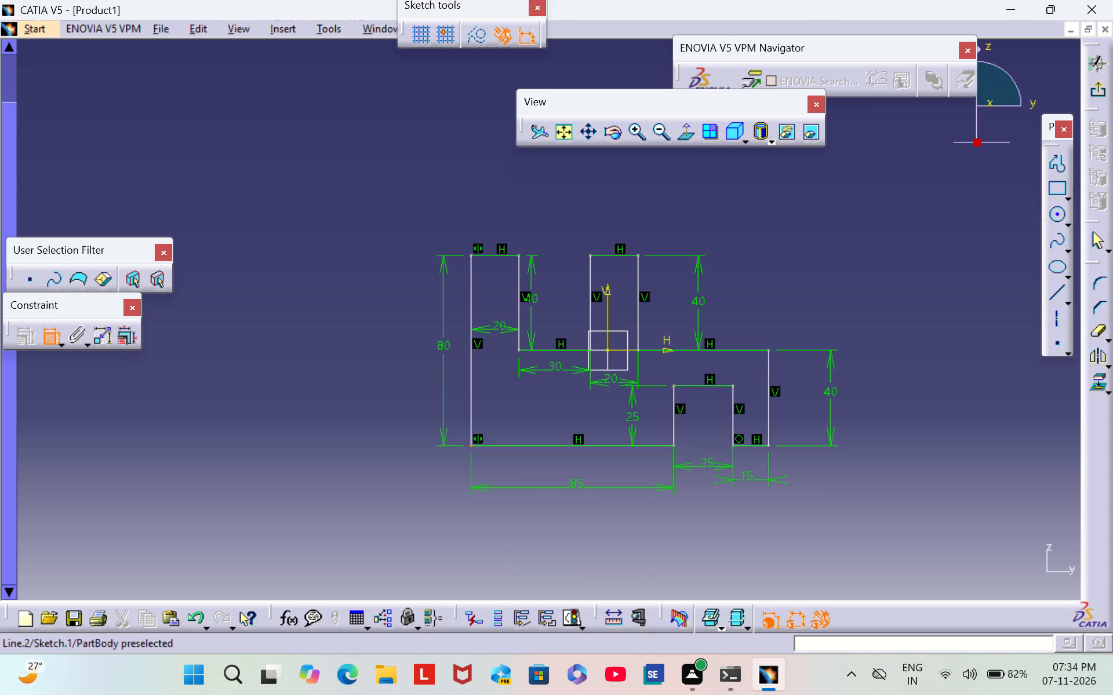
click(768, 447)
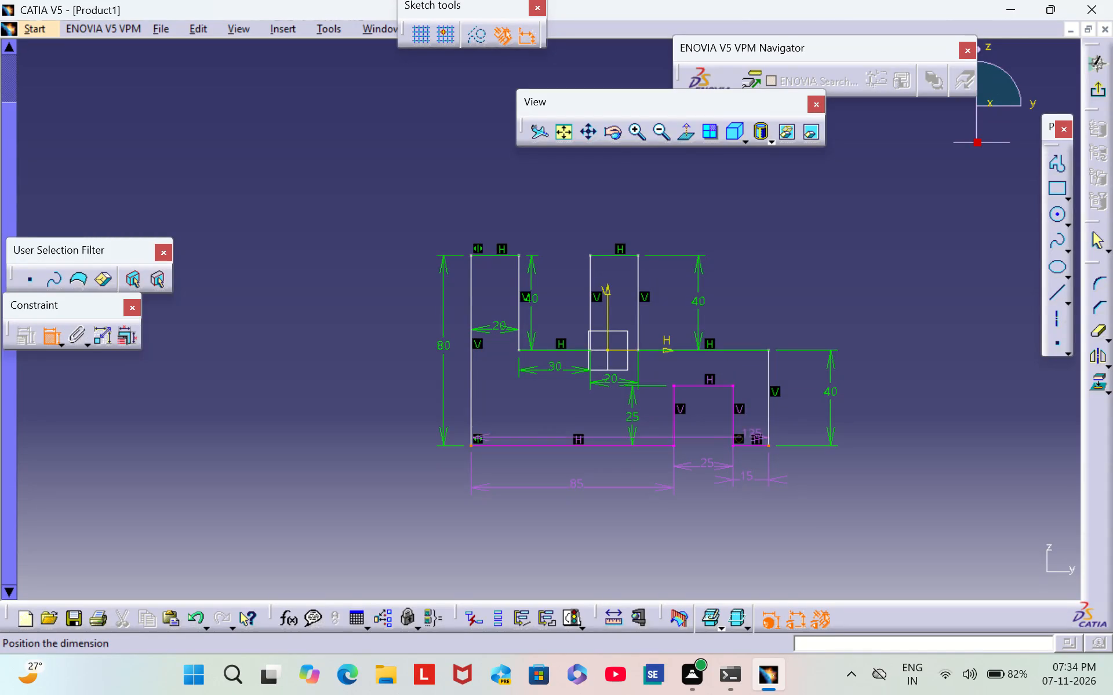
right_click(681, 386)
click(765, 339)
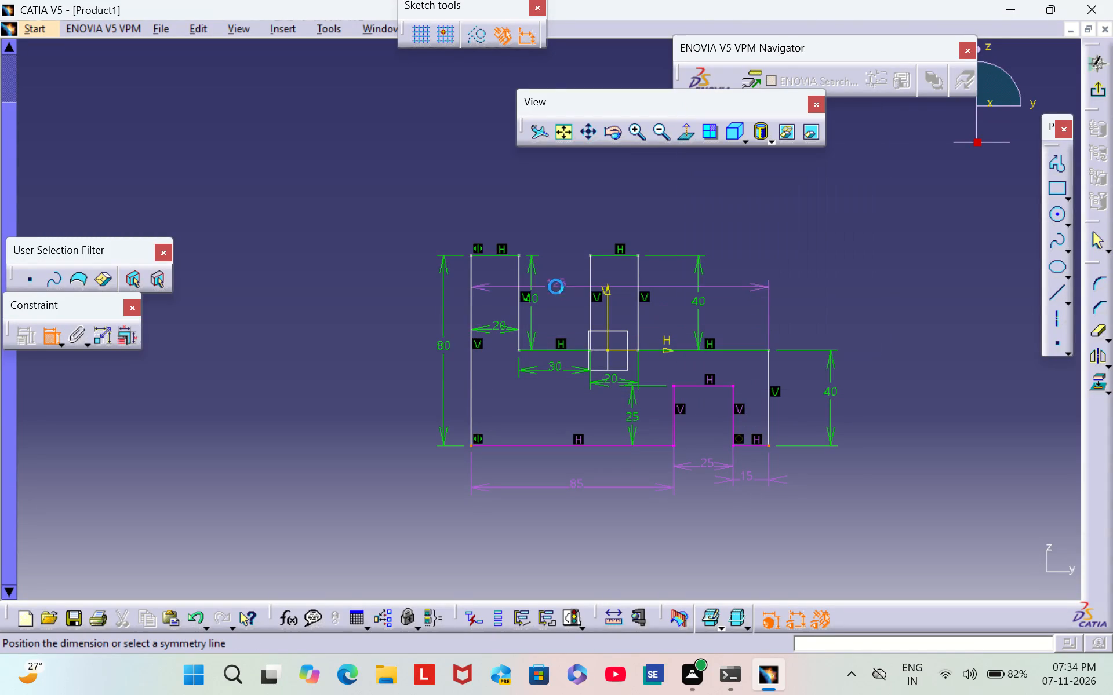
click(610, 292)
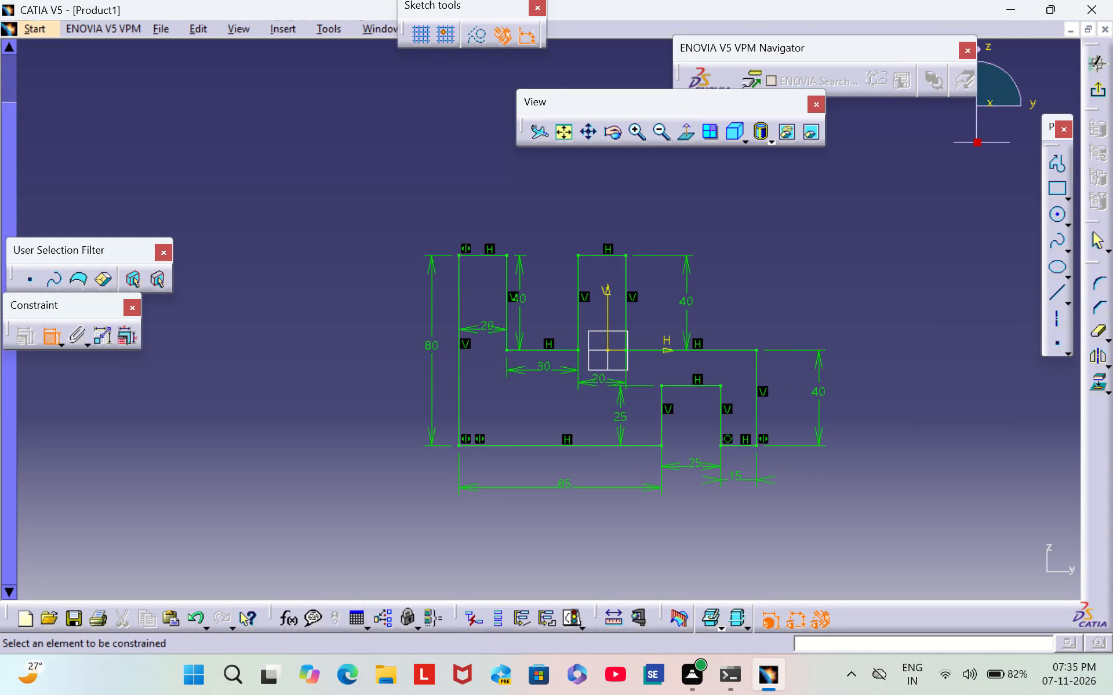
click(1096, 90)
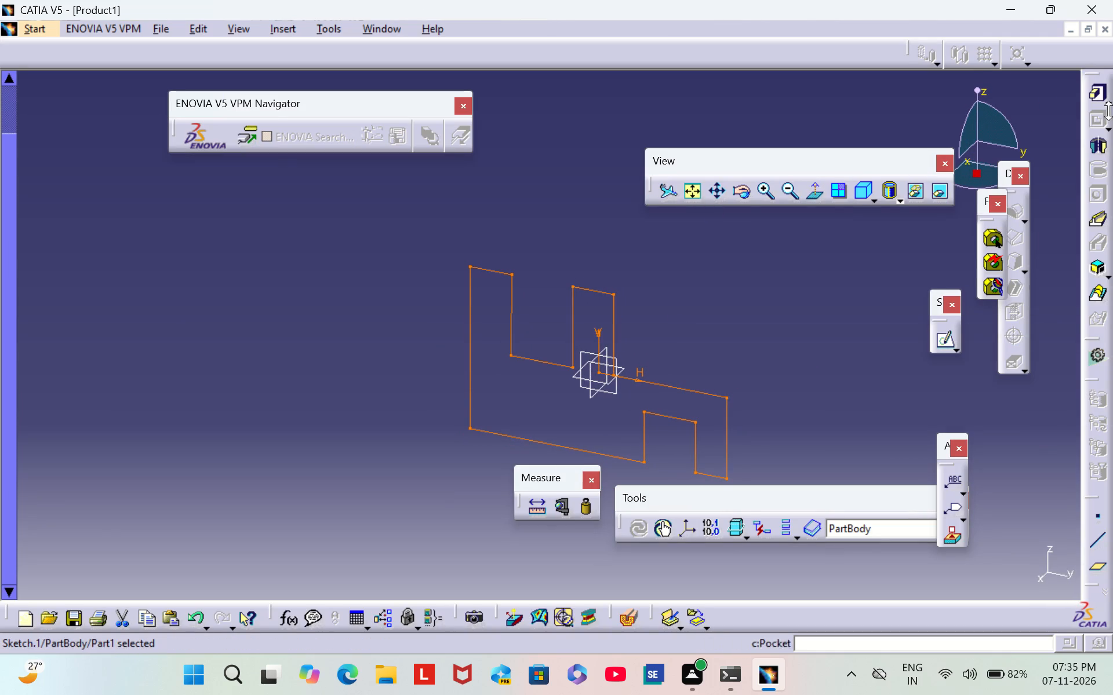
Pad the stepped profile with a length of 60 mm and mirrored extent.
click(1095, 96)
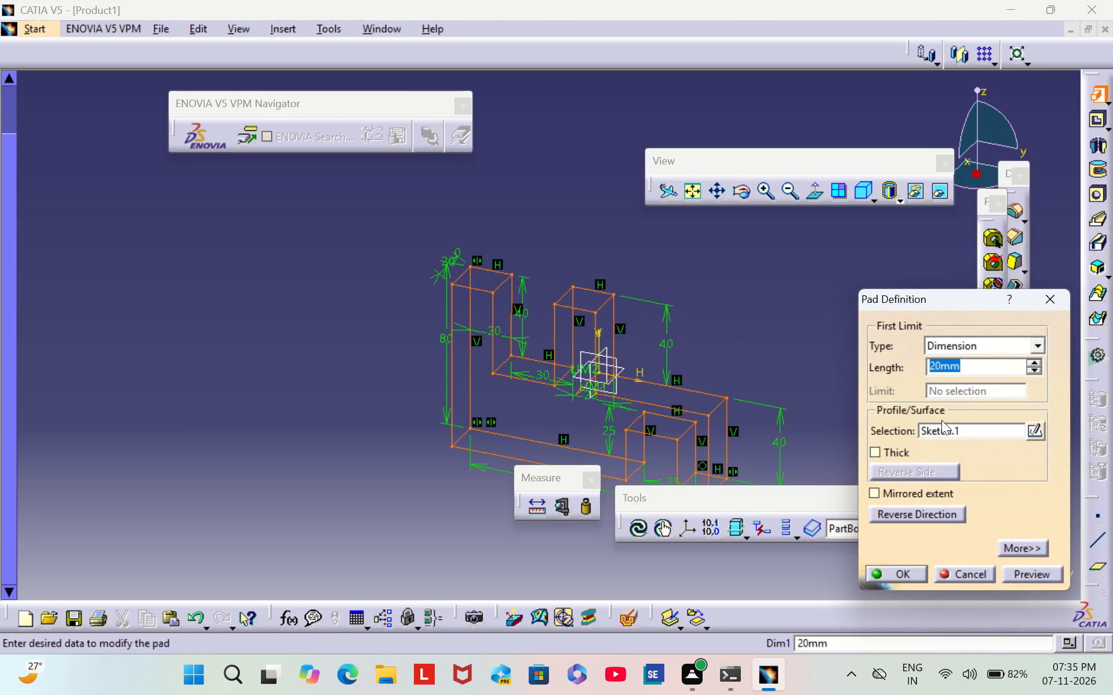
key(BackSpace)
text(60)
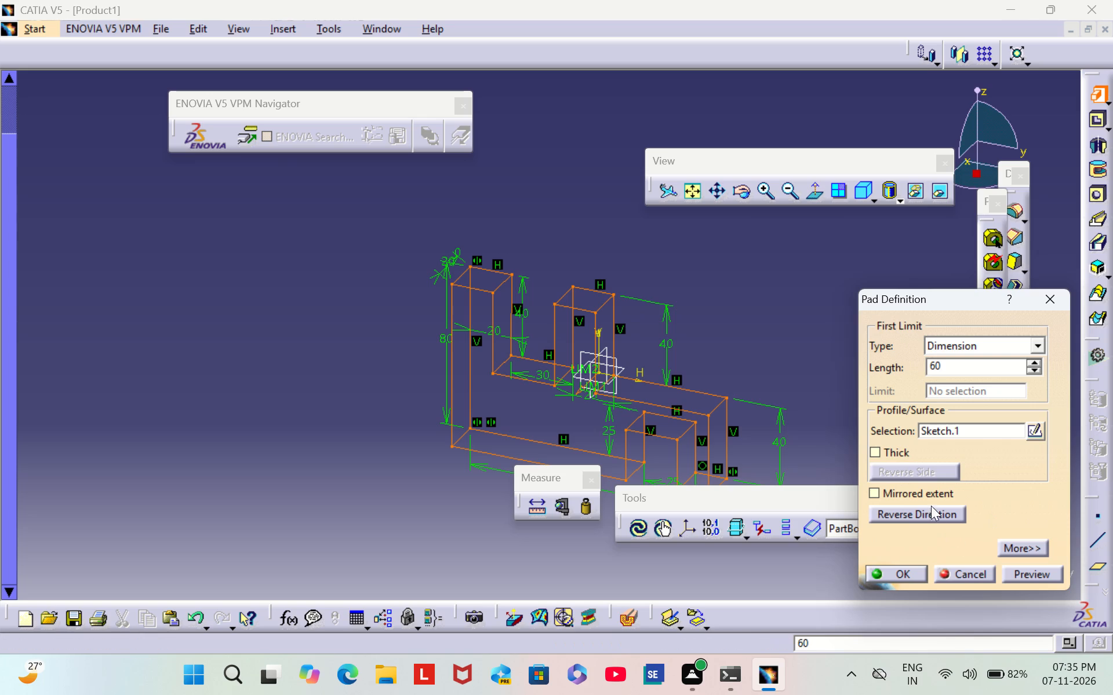
click(919, 491)
click(893, 569)
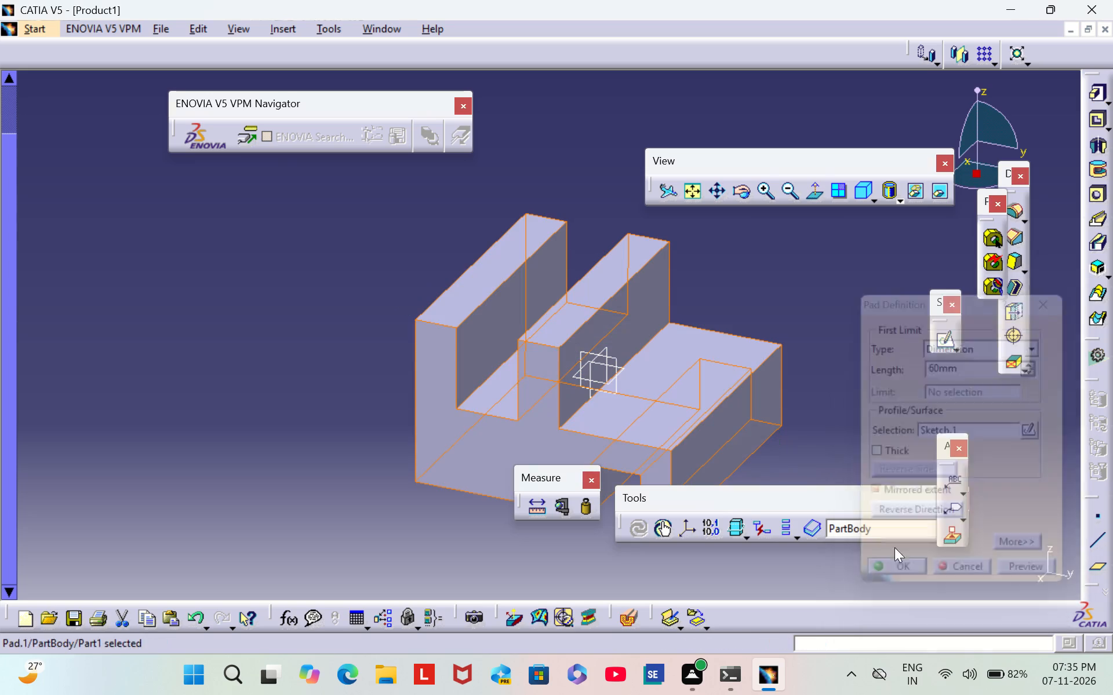
click(381, 454)
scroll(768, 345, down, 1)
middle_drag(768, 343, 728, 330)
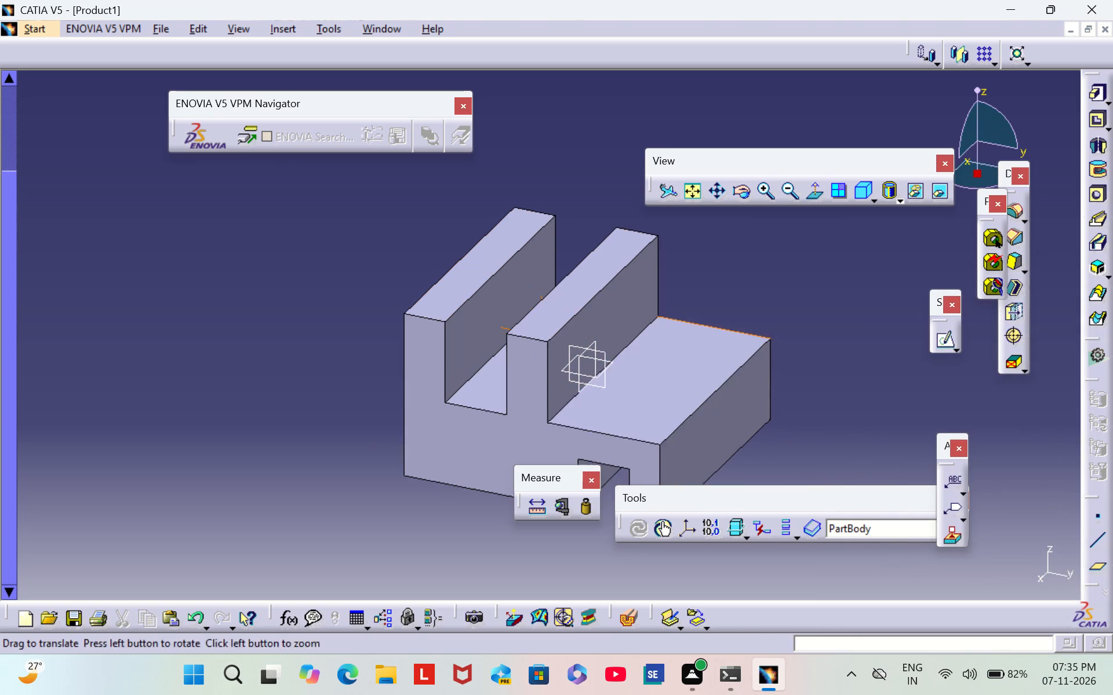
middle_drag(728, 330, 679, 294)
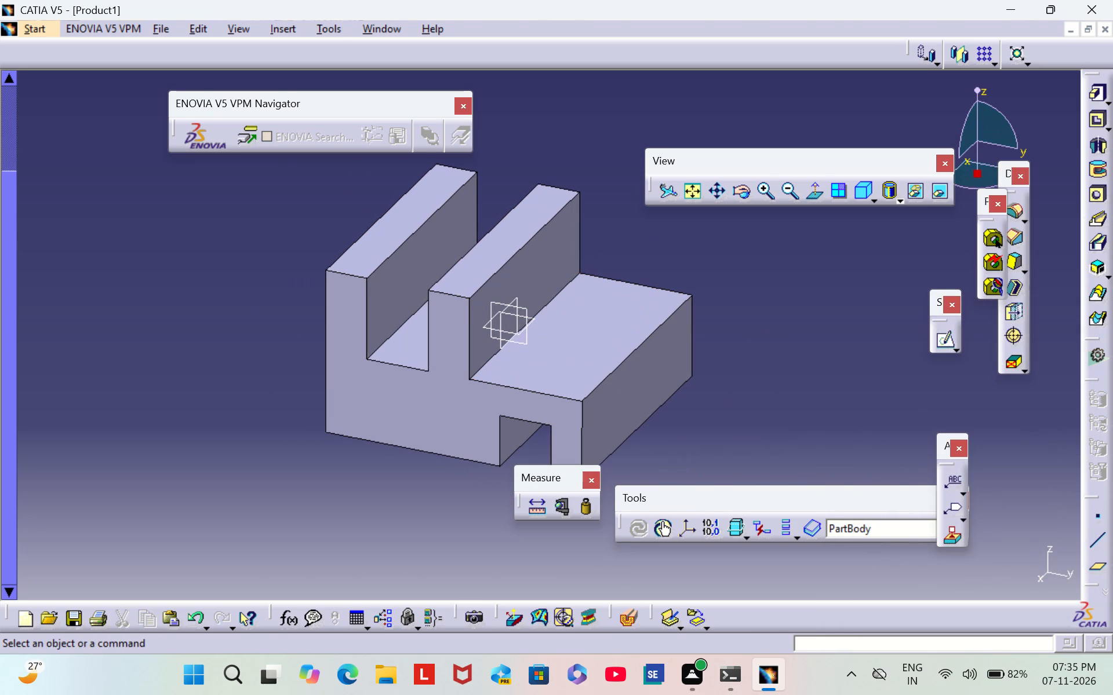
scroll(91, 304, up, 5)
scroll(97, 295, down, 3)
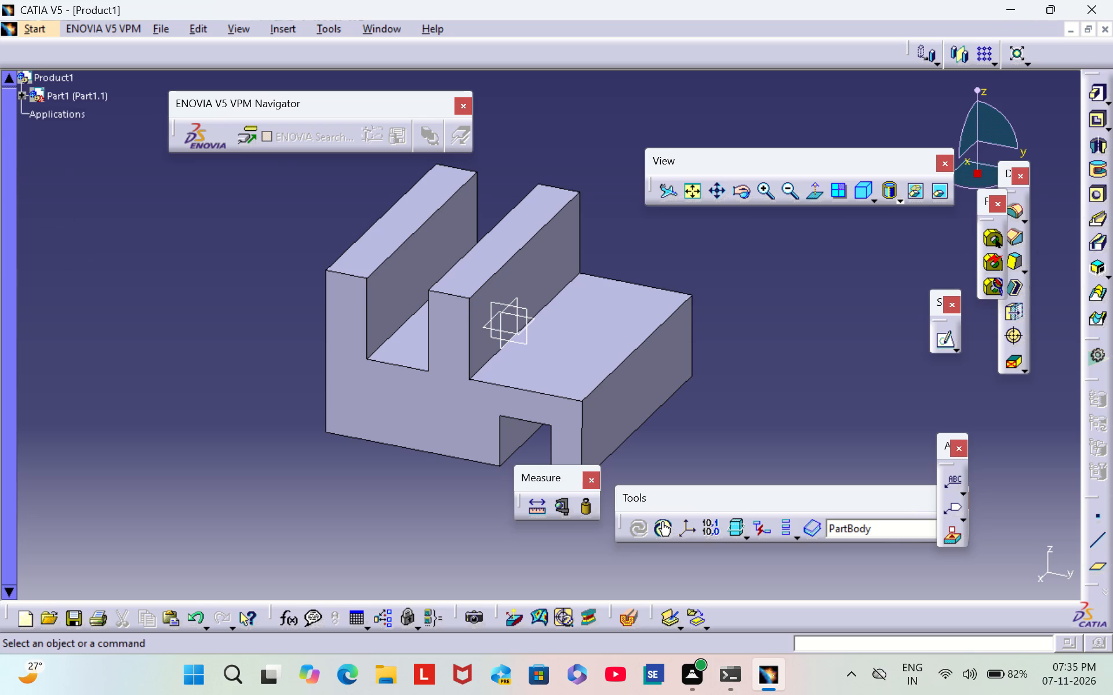
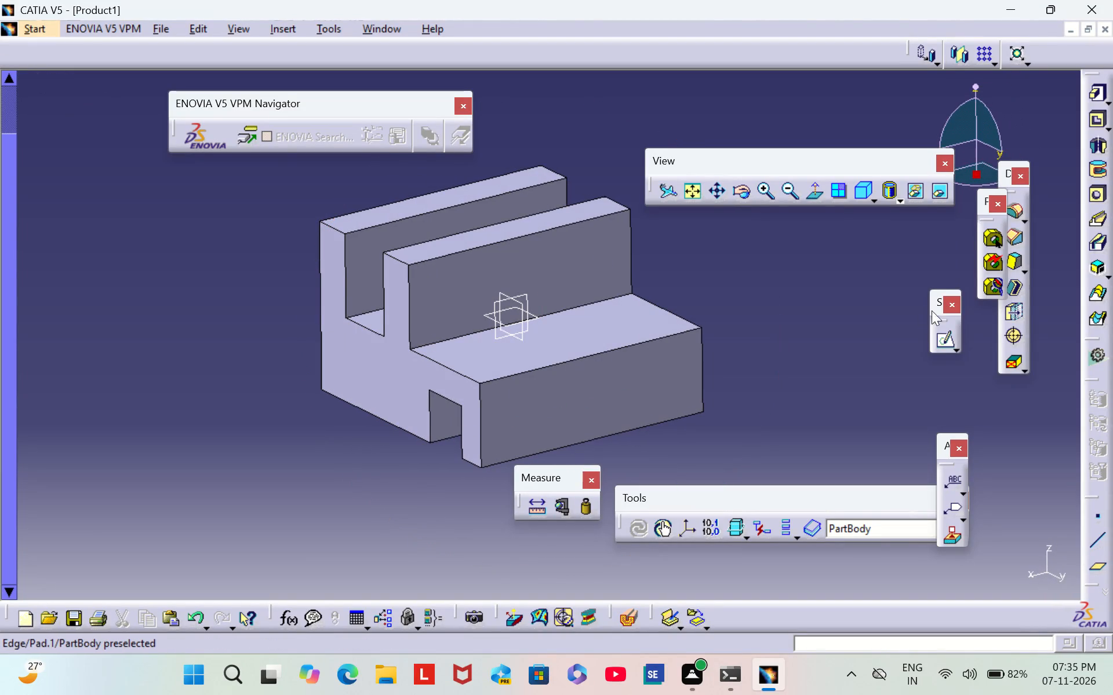
Apply a 1 mm edge fillet to the long outer upper edge of the block's lower step.
click(538, 366)
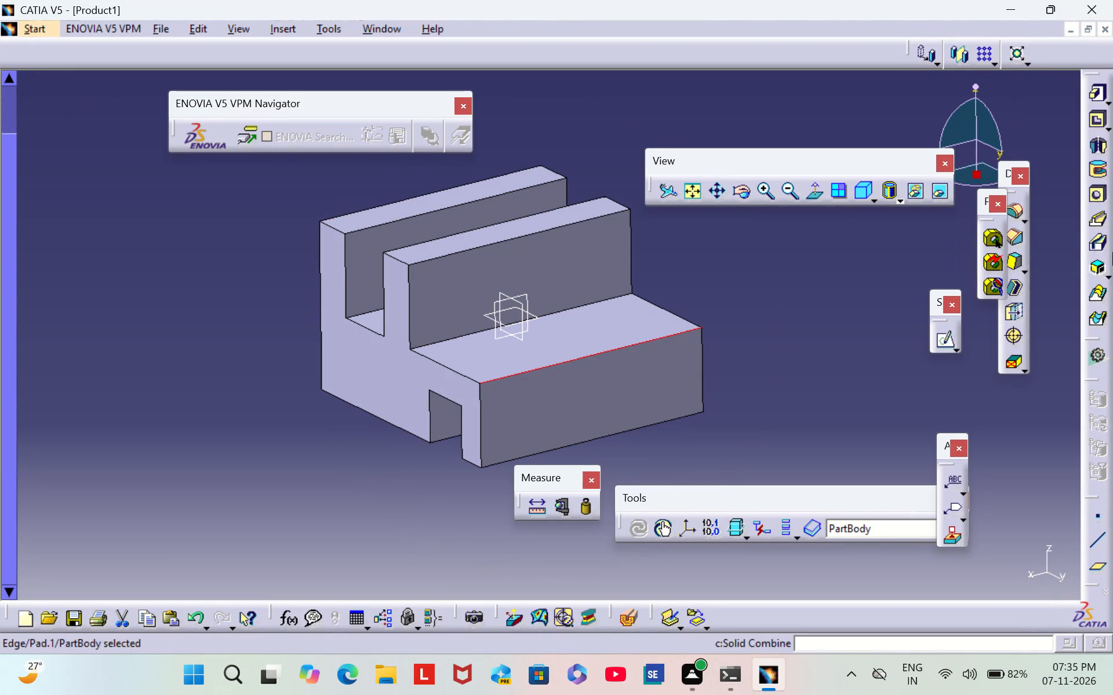
click(1017, 214)
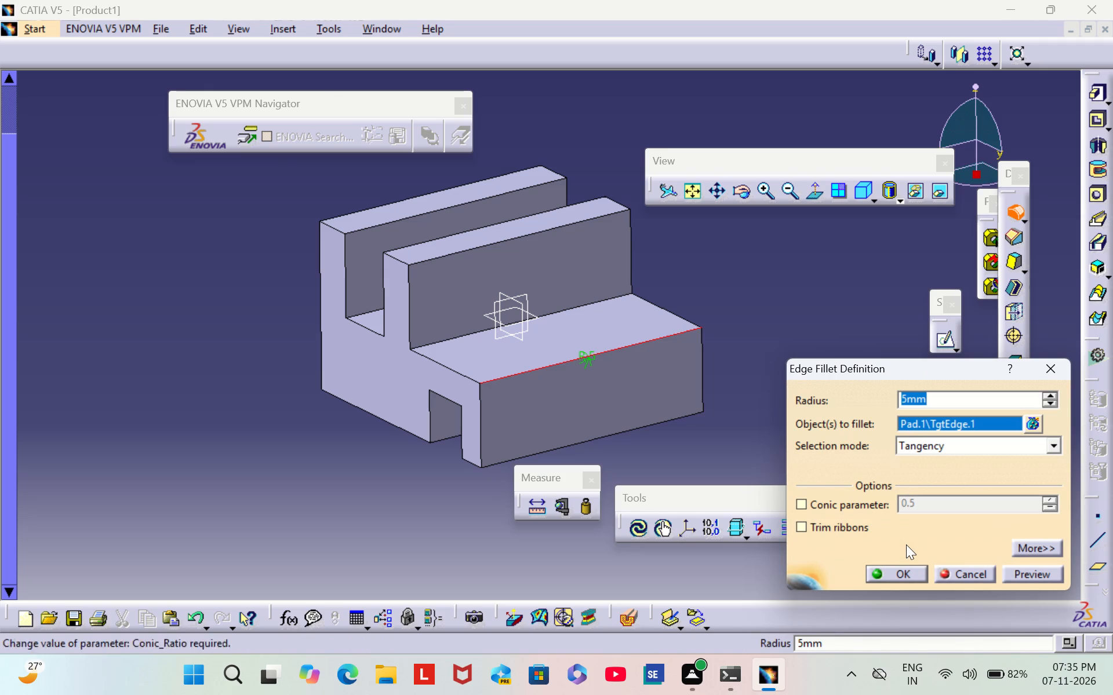
key(BackSpace)
key(1)
key(Return)
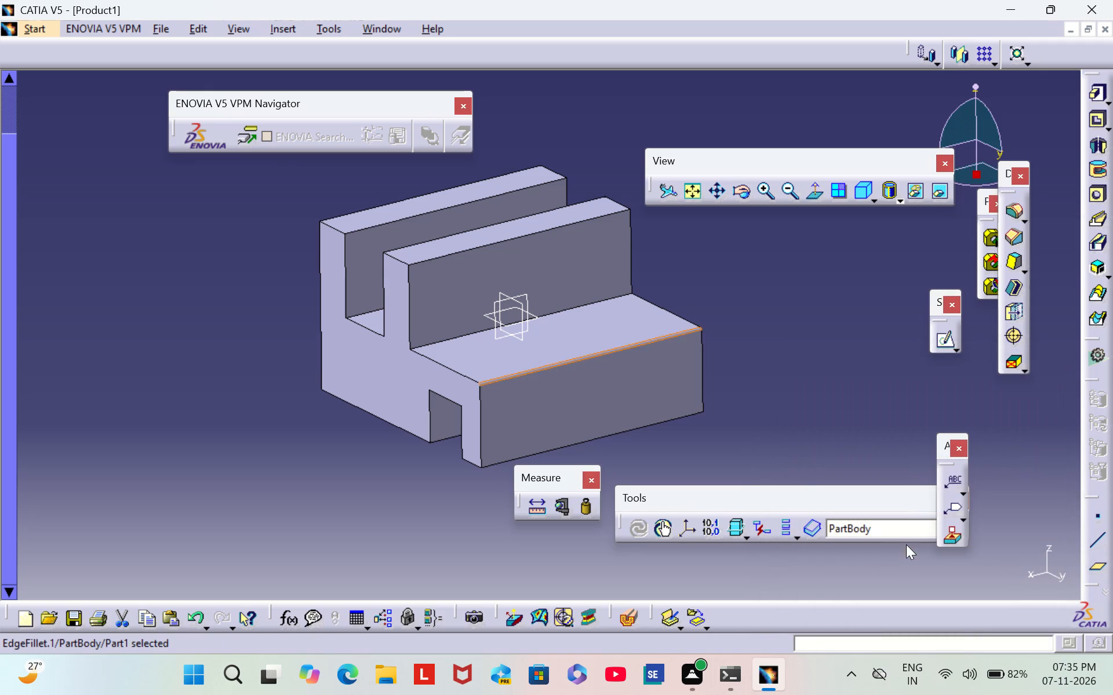
click(226, 390)
Apply a 1 mm edge fillet along all outline edges of the stepped end face on the positive x side, including the slot and bottom notch edges.
middle_drag(230, 390, 541, 474)
scroll(230, 390, down, 1)
right_drag(230, 390, 541, 474)
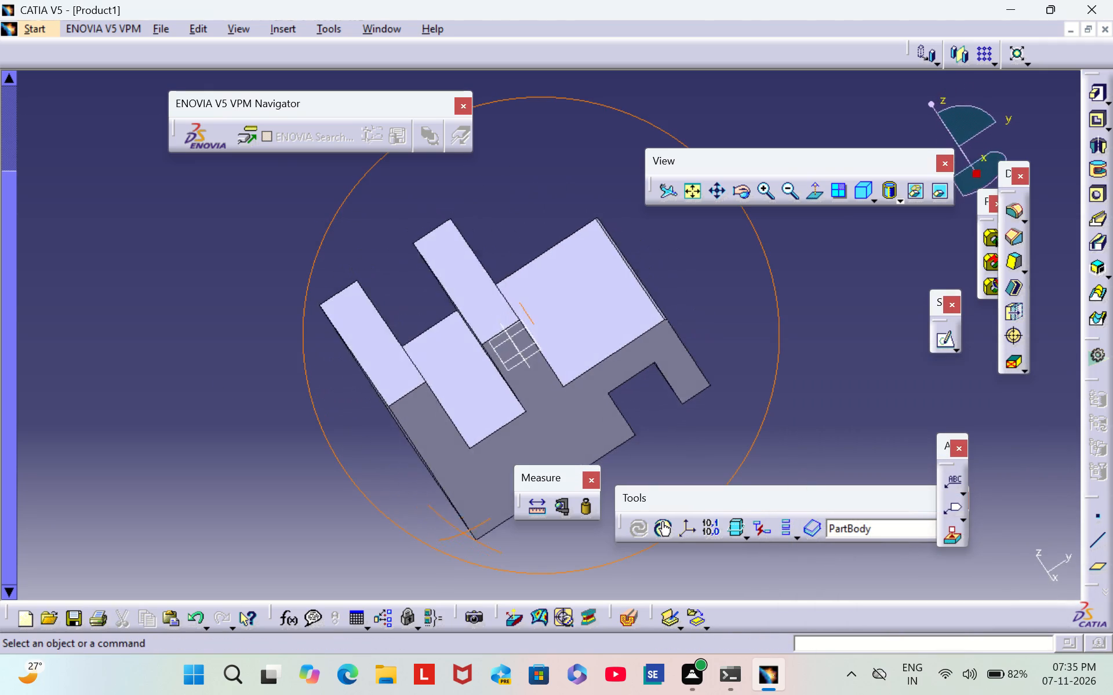
right_drag(541, 474, 573, 420)
middle_drag(541, 474, 574, 422)
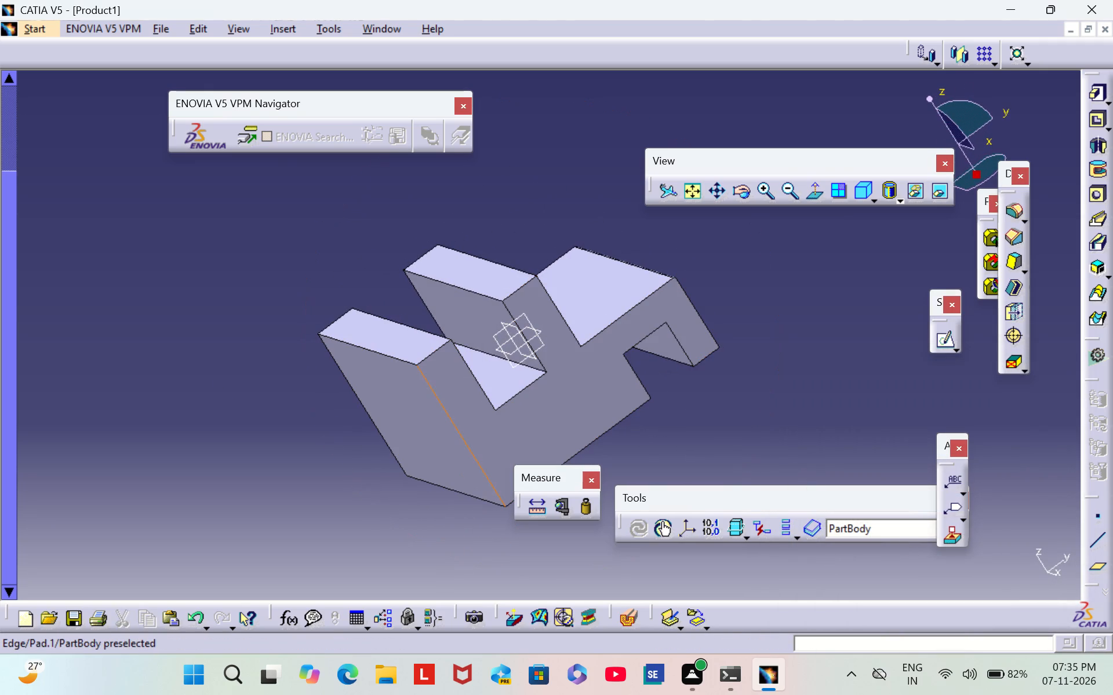
click(468, 446)
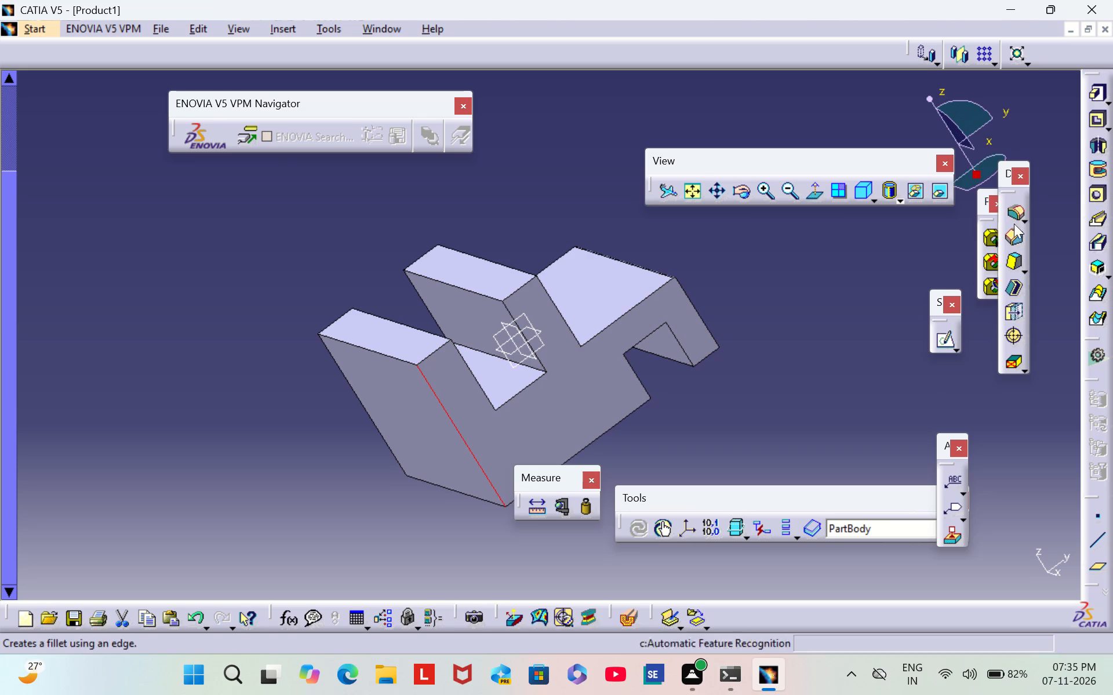
click(1017, 216)
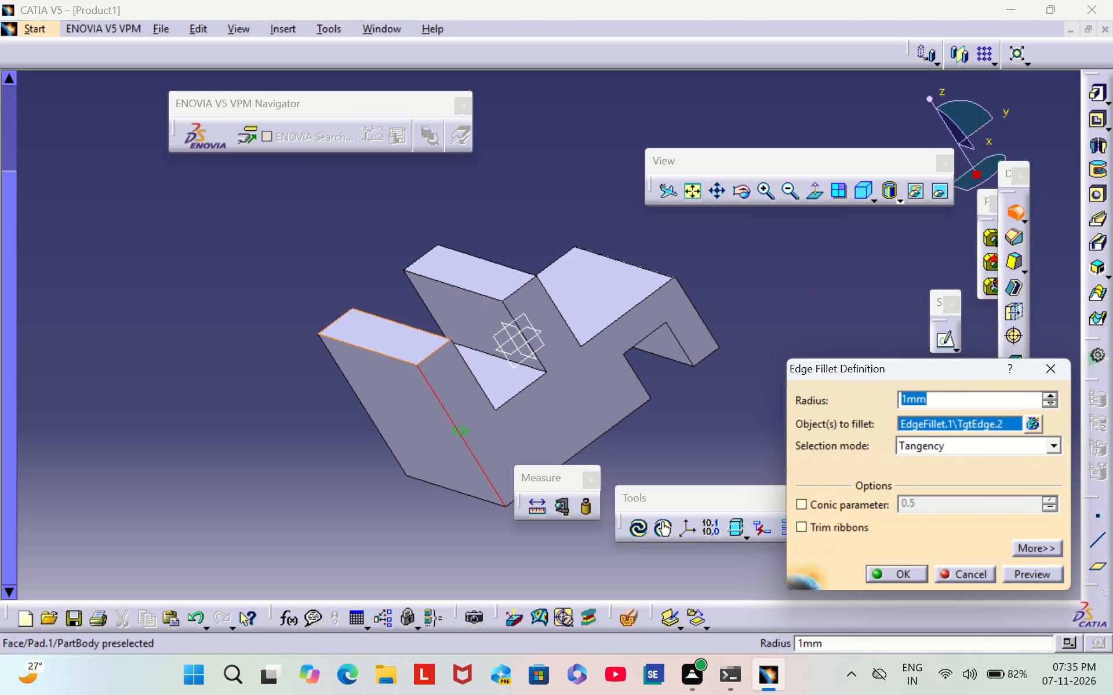
click(428, 356)
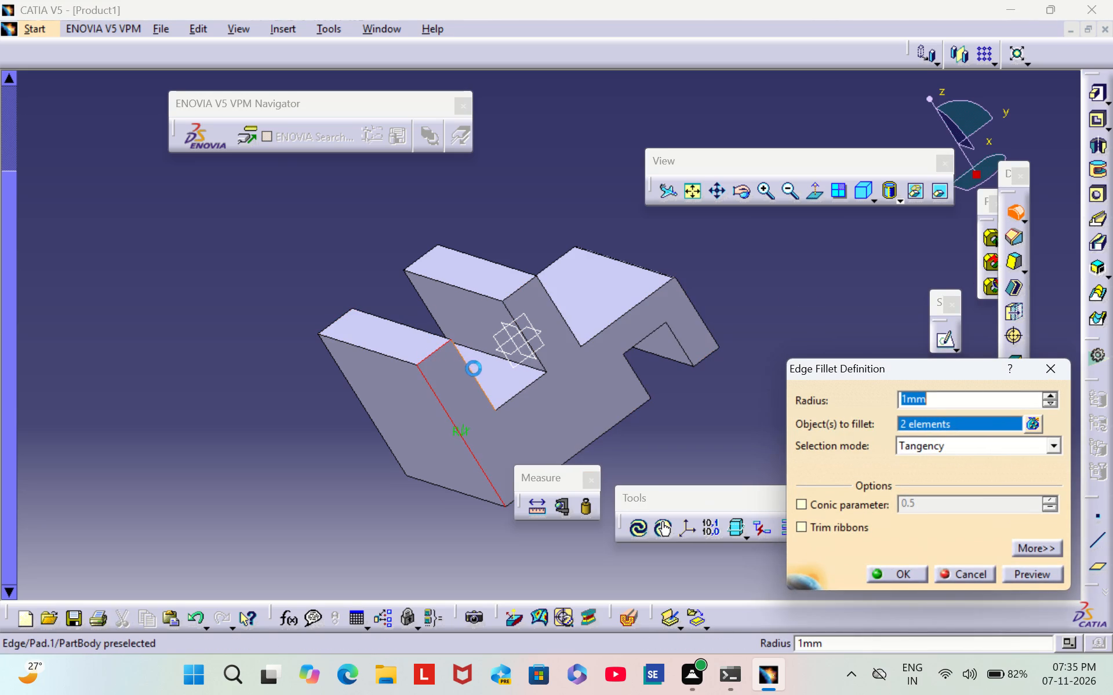
click(477, 379)
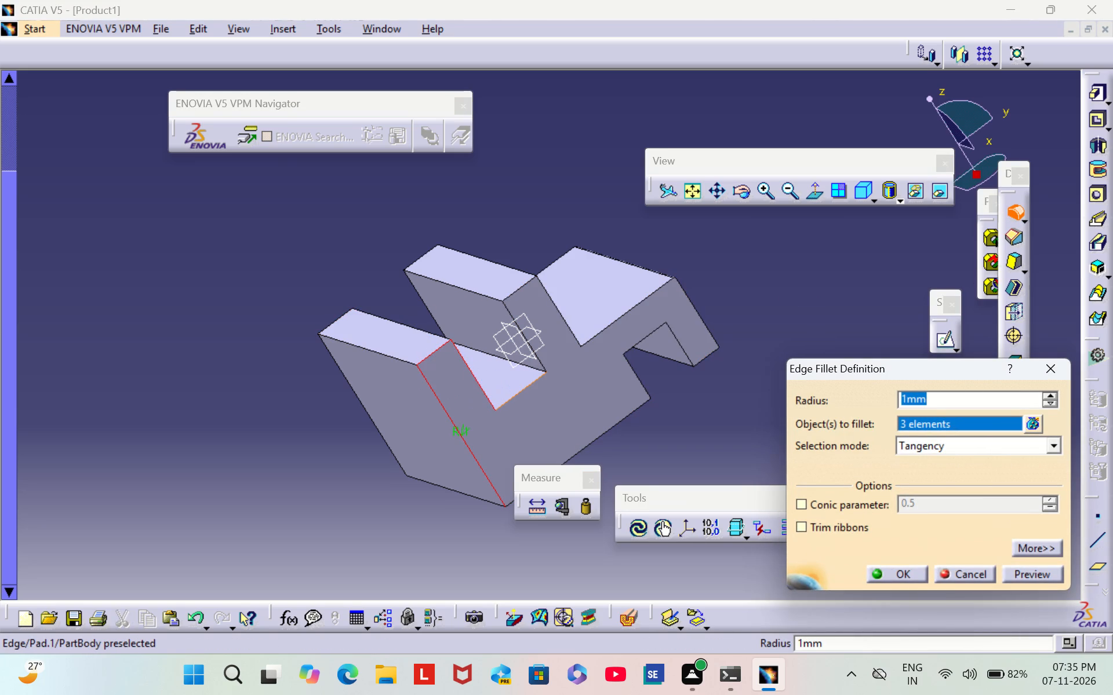
click(526, 385)
click(509, 309)
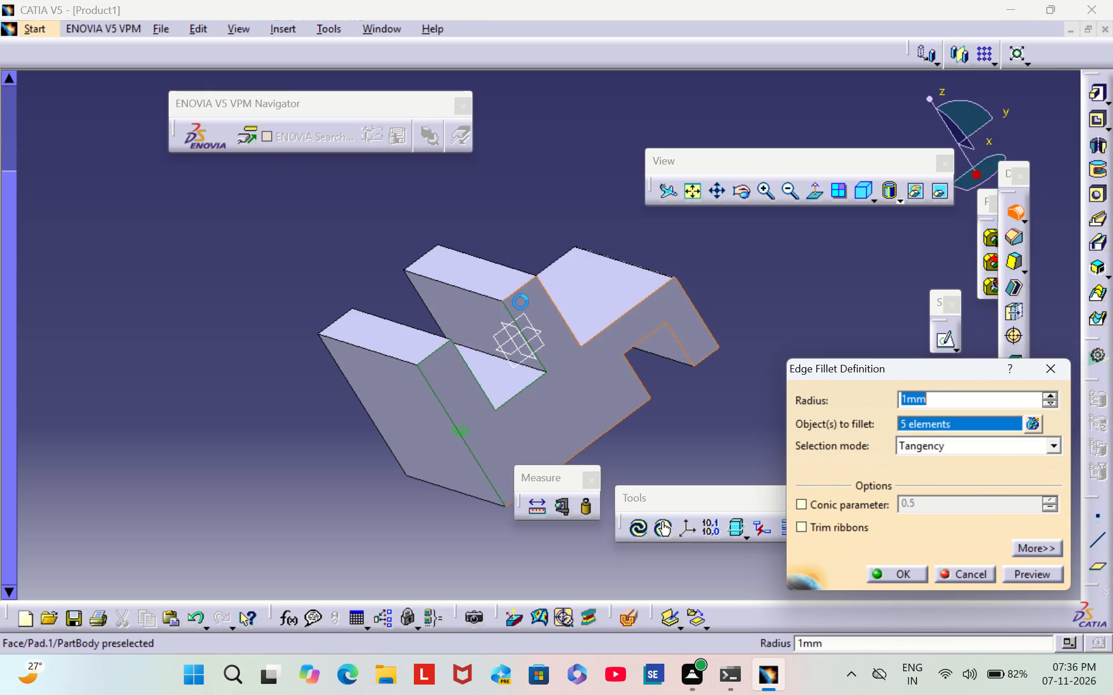
click(520, 289)
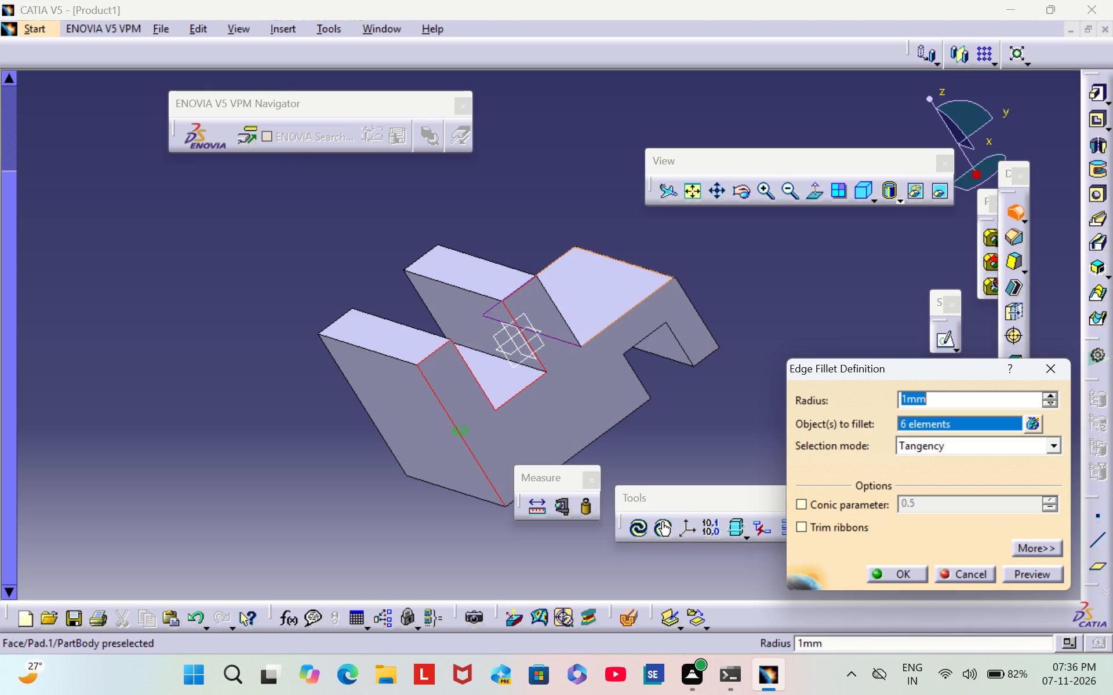
click(561, 314)
click(613, 320)
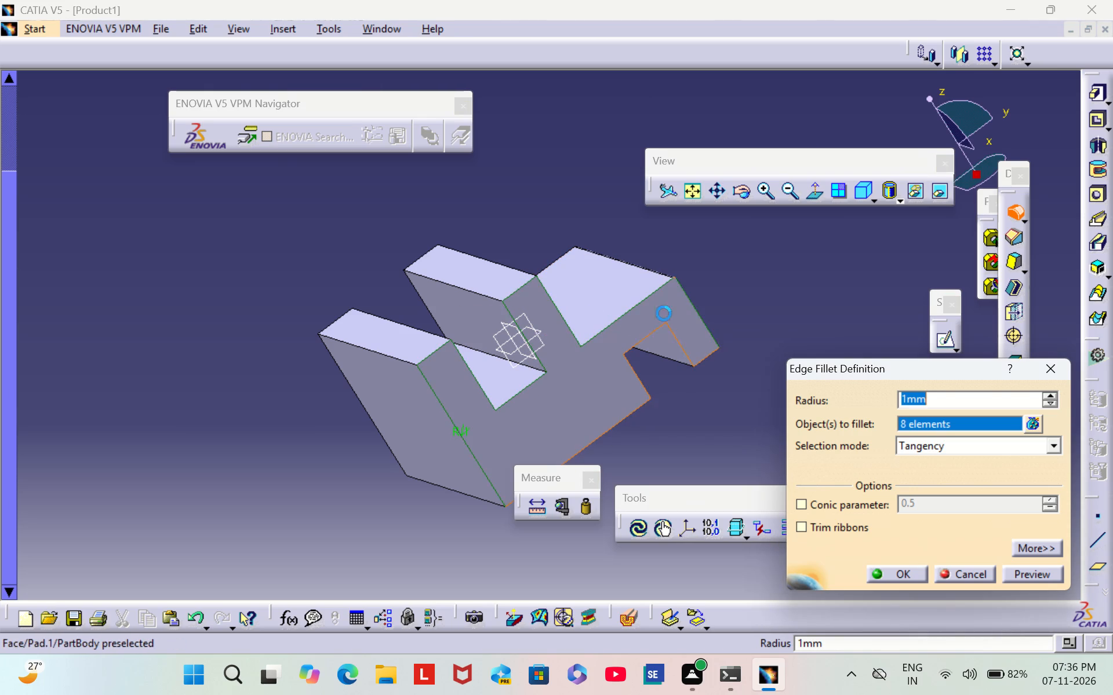
click(694, 309)
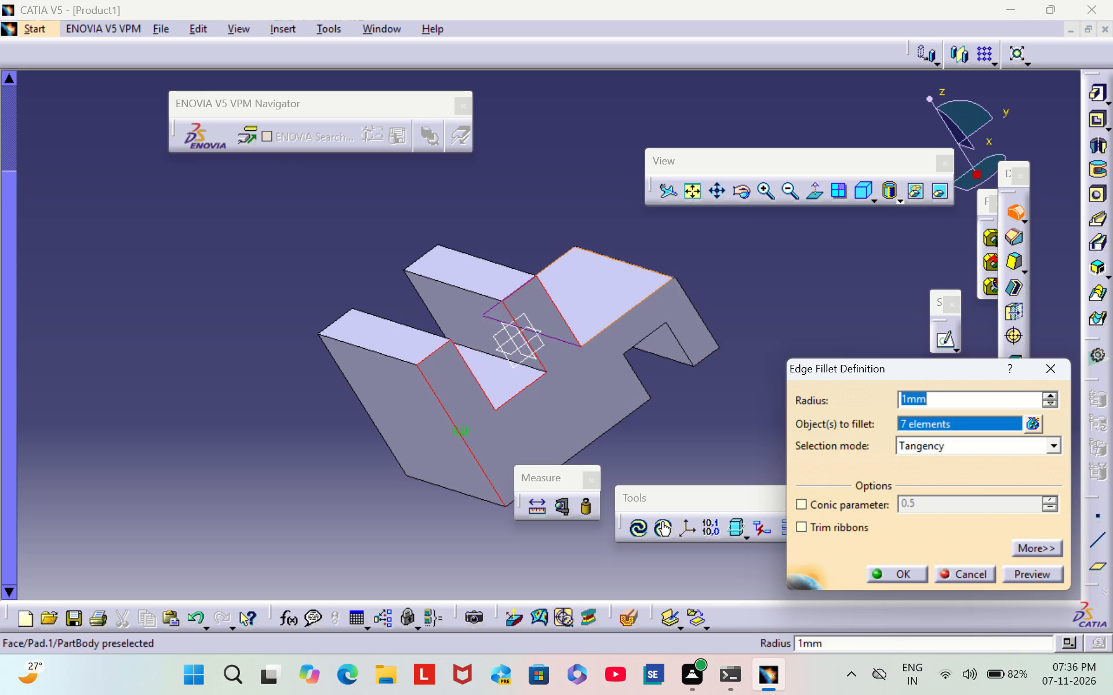
middle_drag(630, 452, 603, 411)
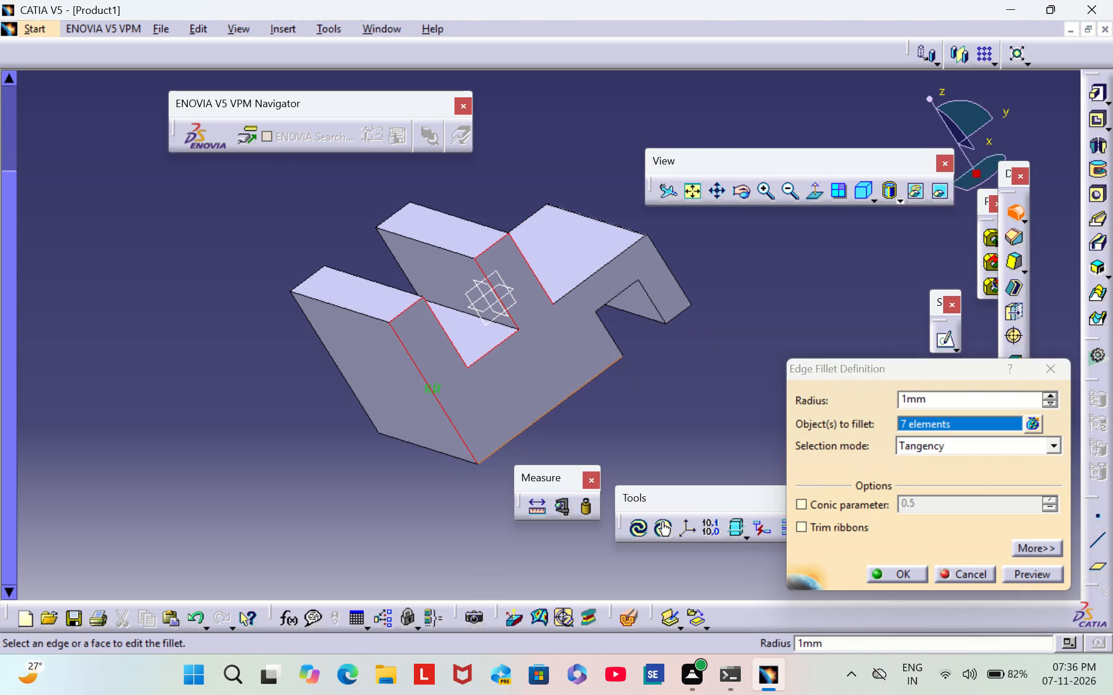
click(541, 416)
click(607, 328)
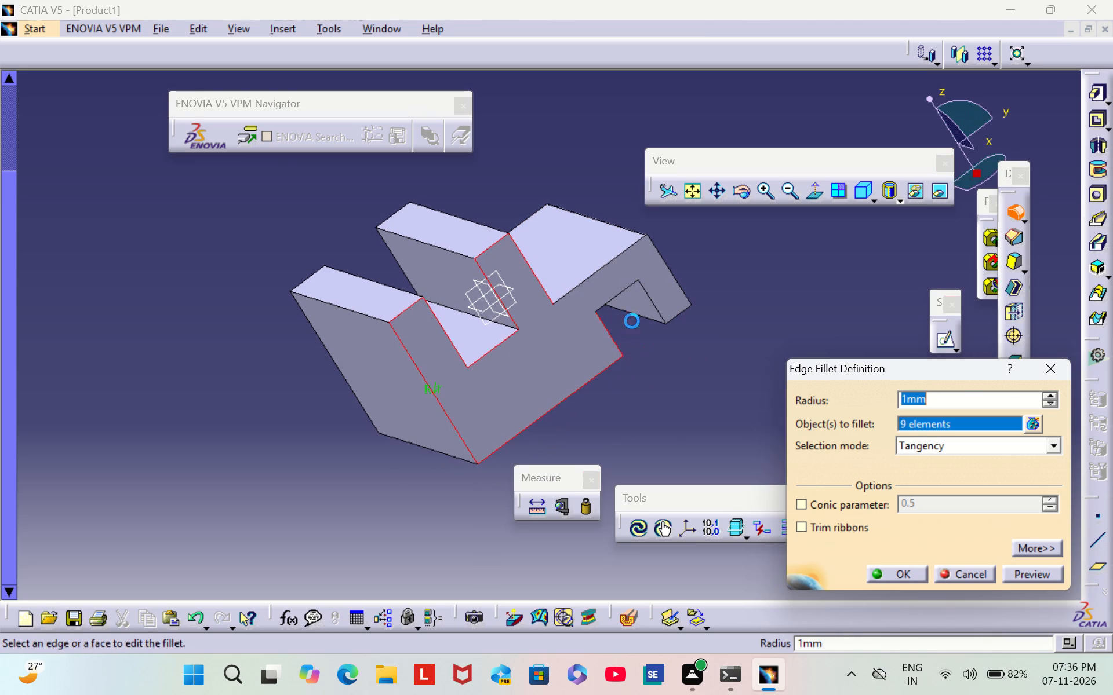
click(654, 308)
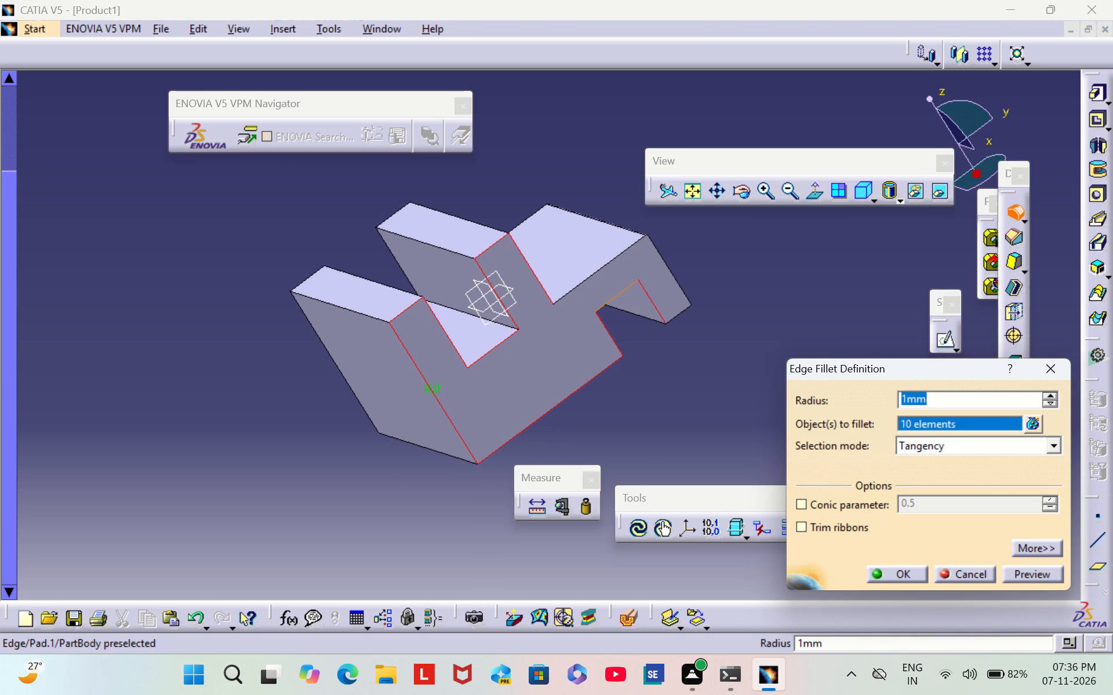
click(613, 297)
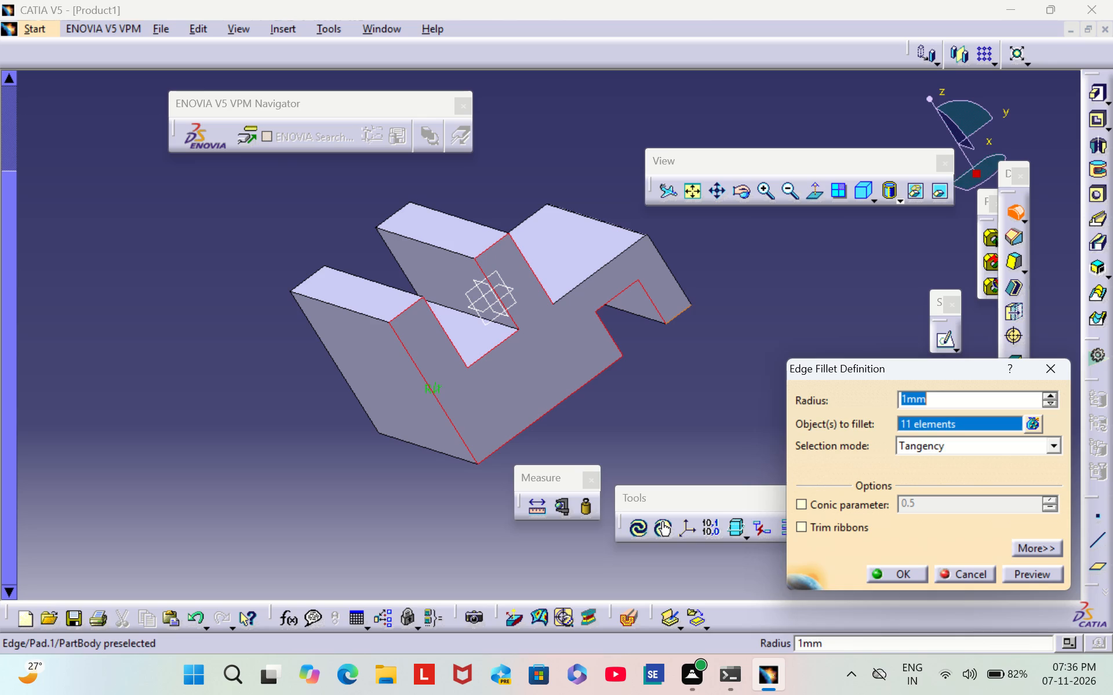
click(679, 314)
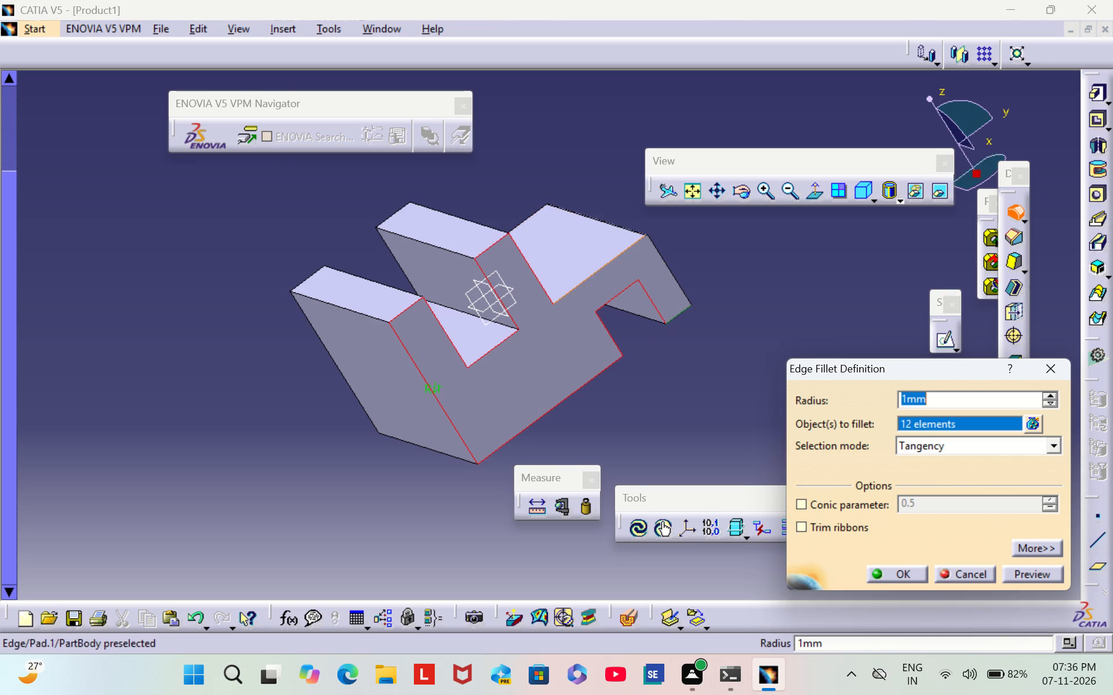
click(582, 282)
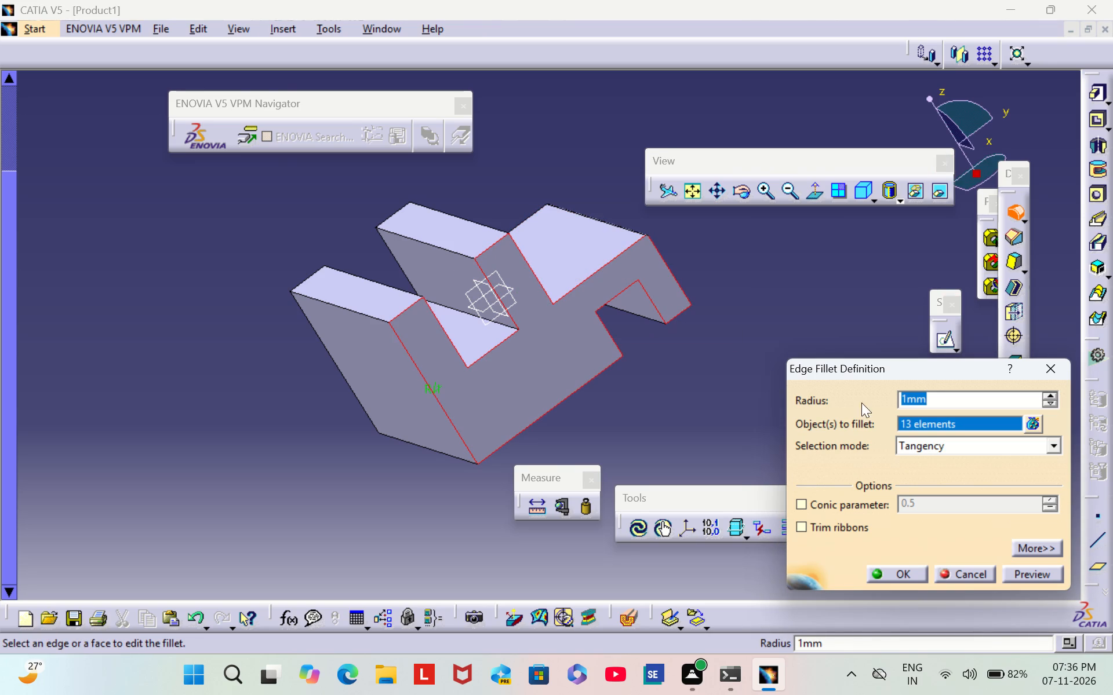
click(891, 571)
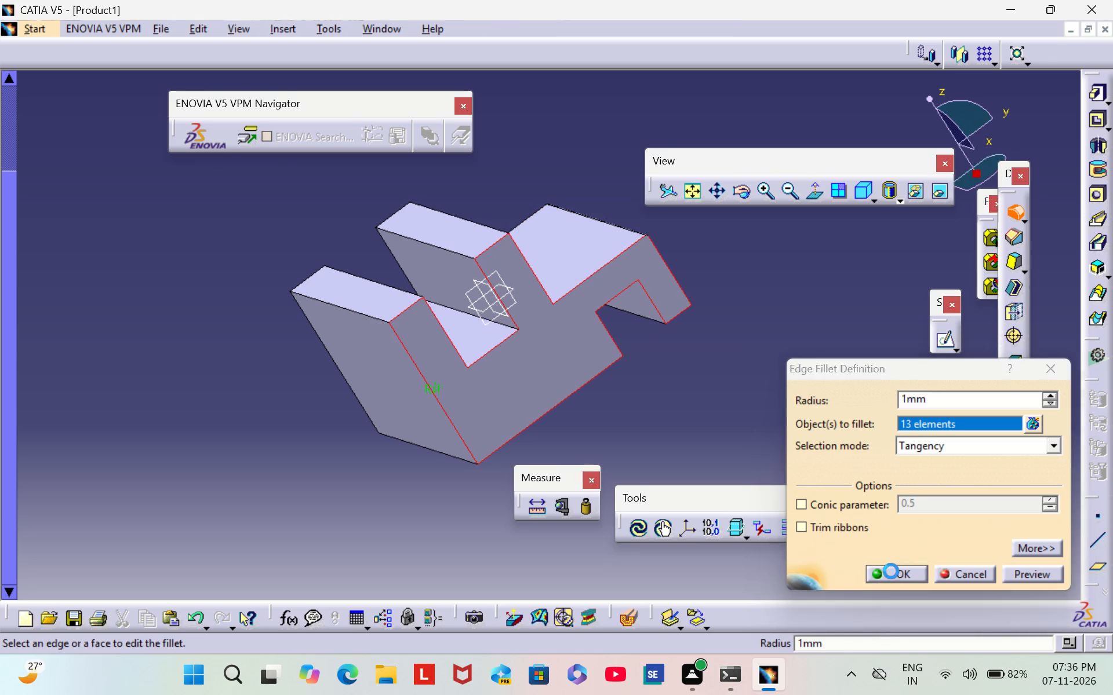
click(705, 378)
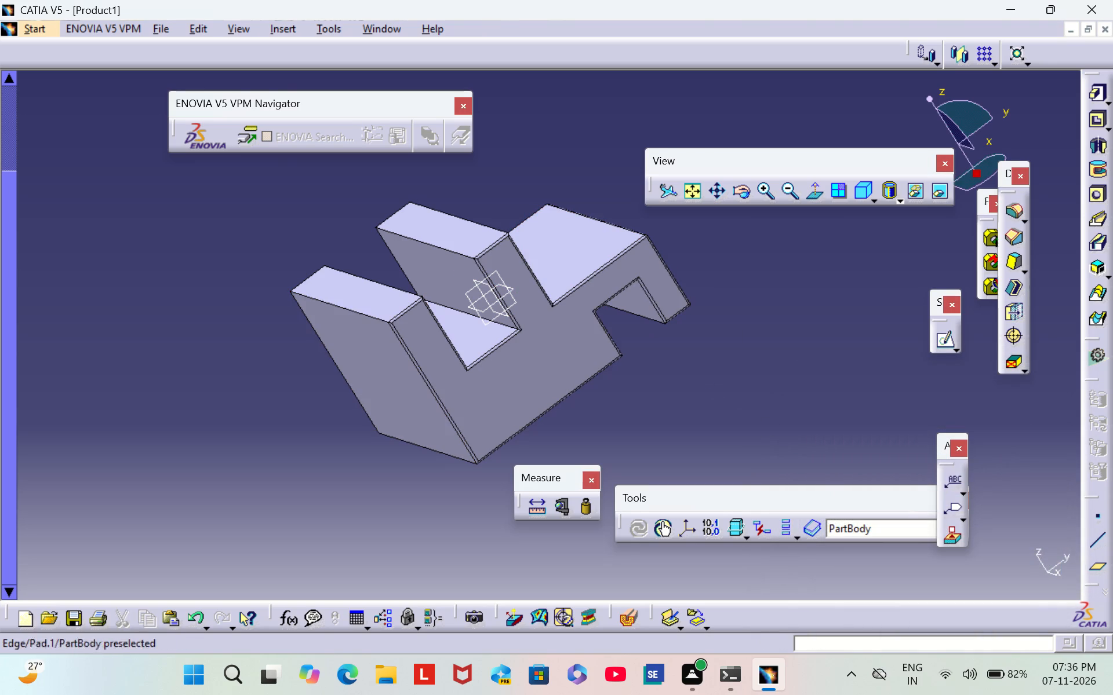
Apply a 1 mm edge fillet along all outline edges of the opposite stepped end face, on the negative x side.
middle_drag(285, 374, 621, 360)
right_drag(284, 374, 621, 360)
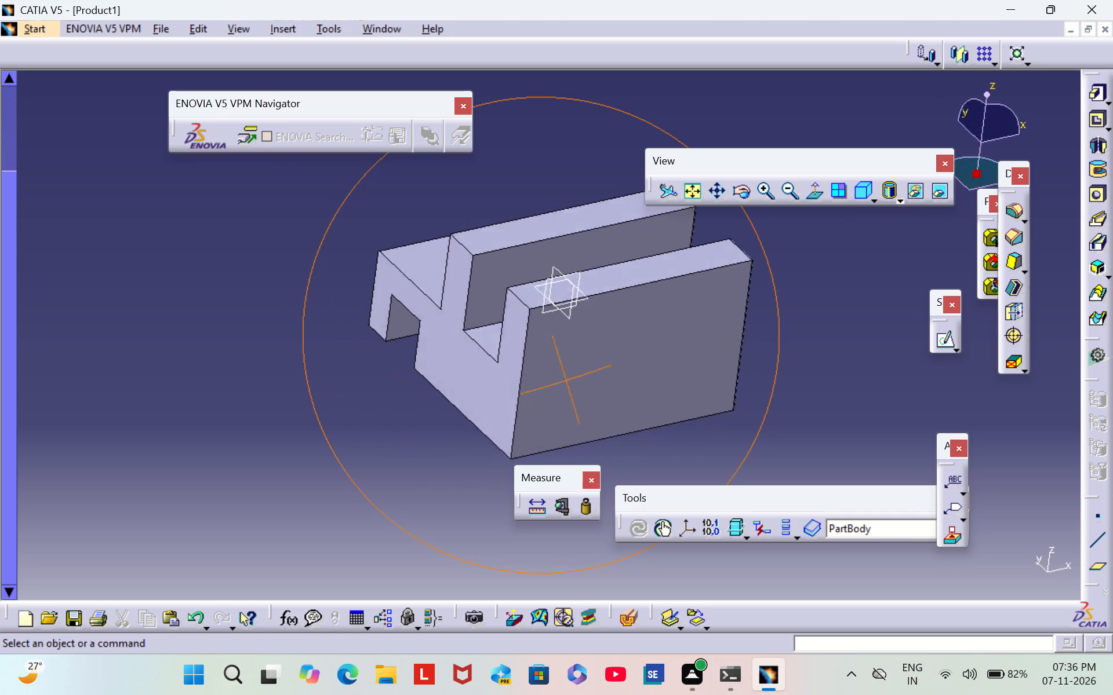
right_drag(621, 360, 743, 309)
middle_drag(621, 360, 743, 309)
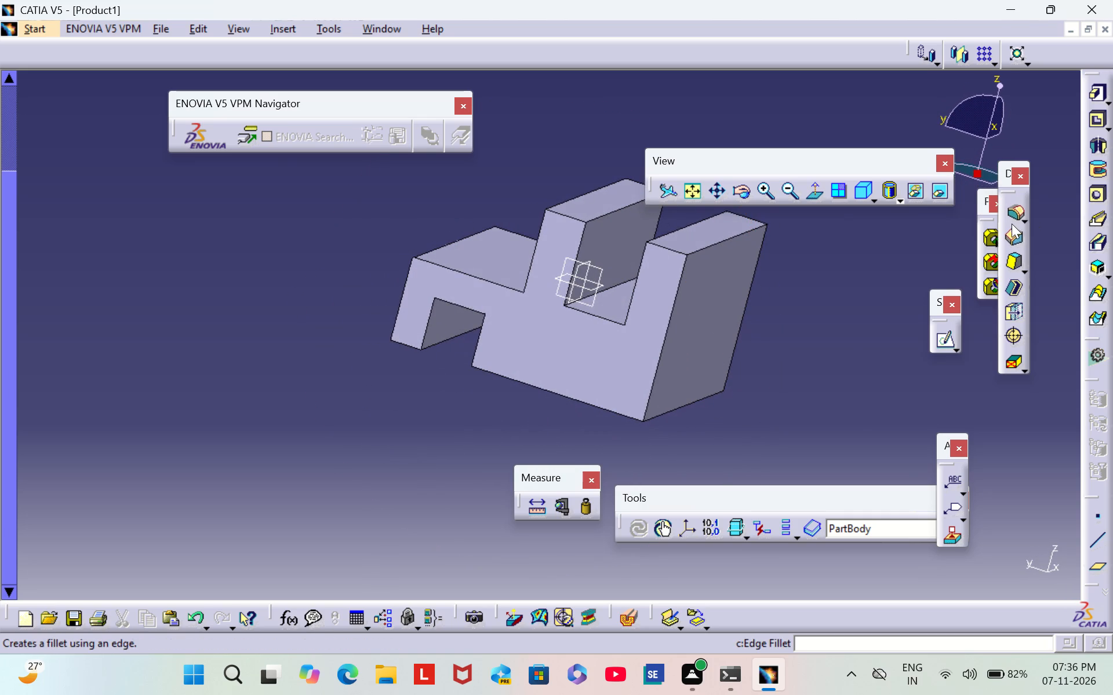
click(1014, 217)
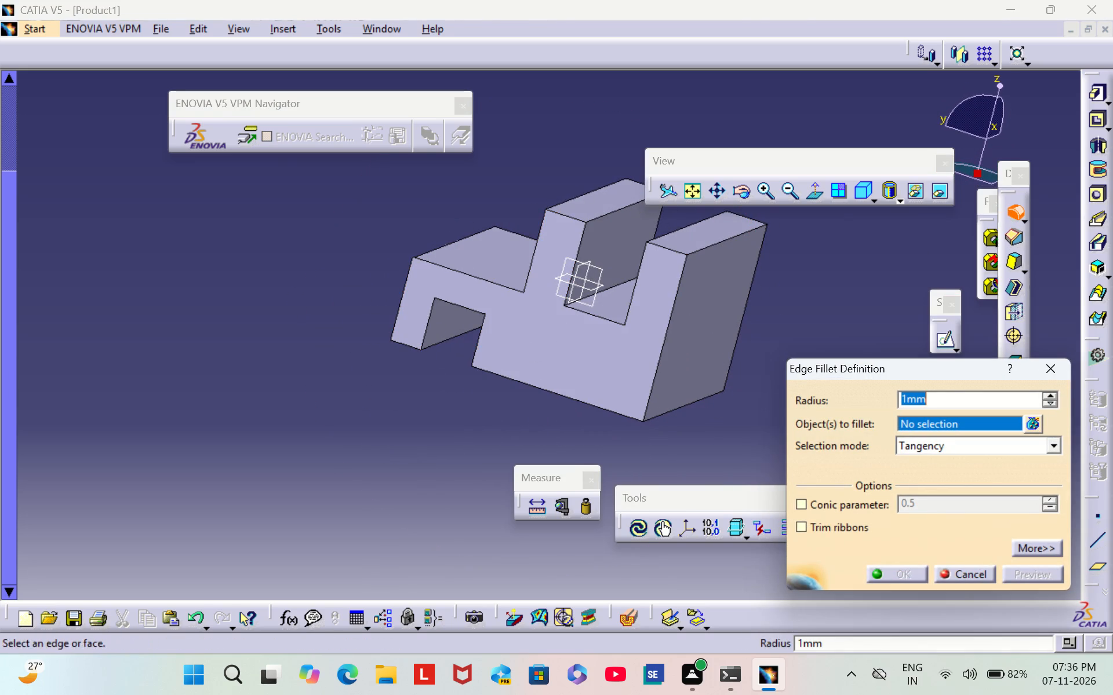
click(403, 299)
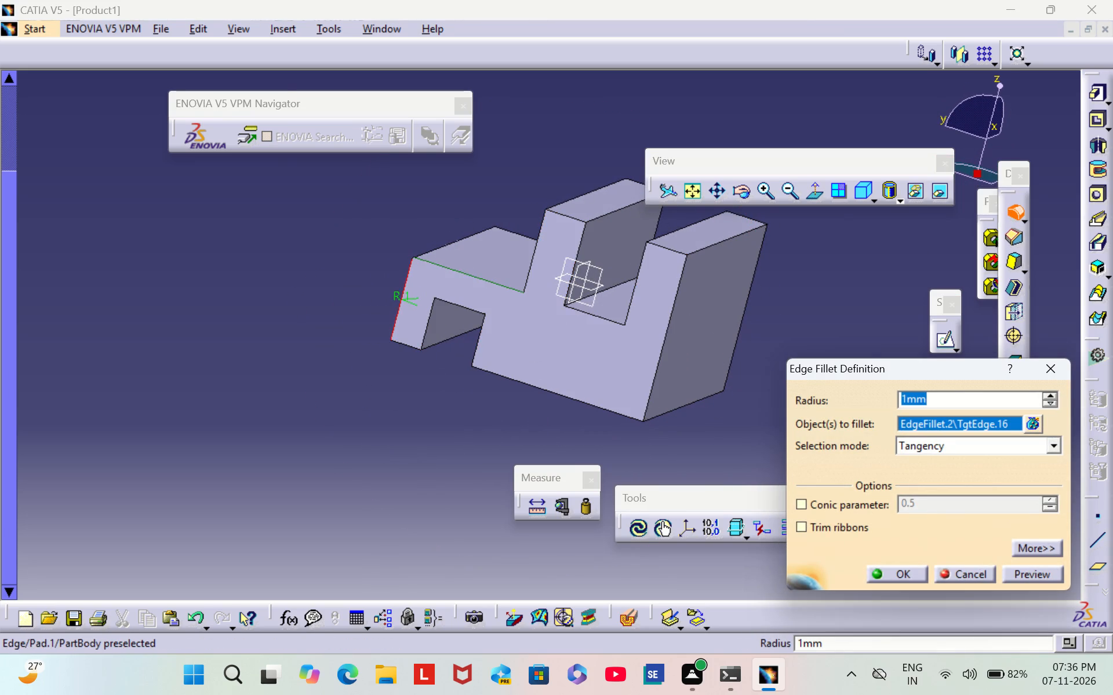
click(463, 272)
click(530, 251)
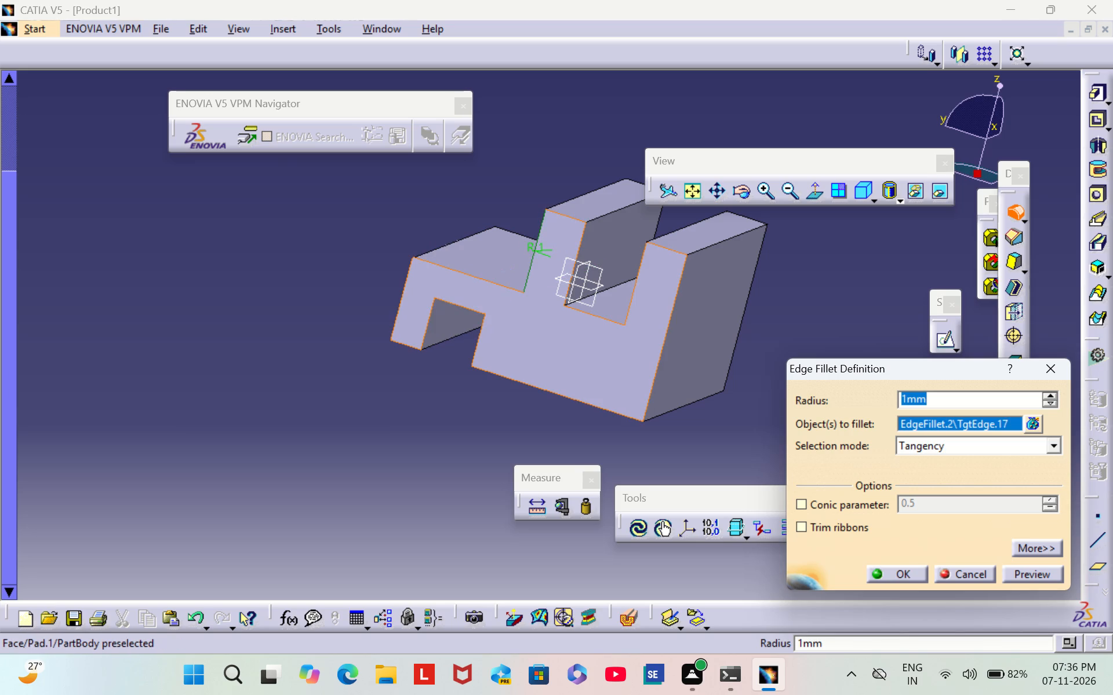
click(453, 268)
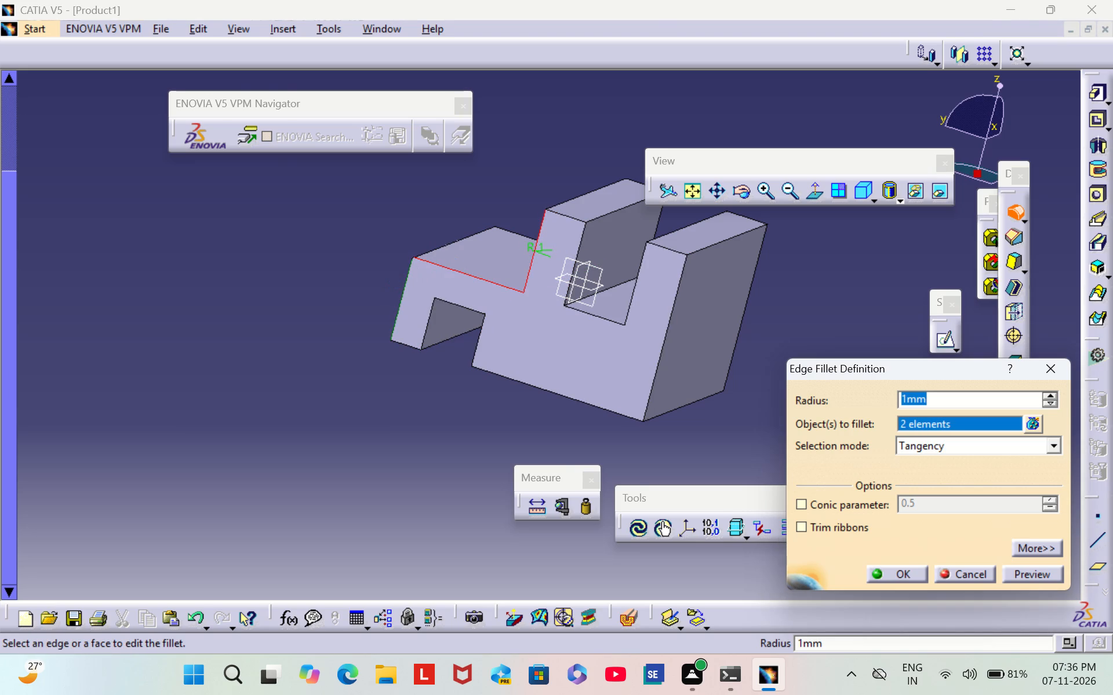
click(402, 292)
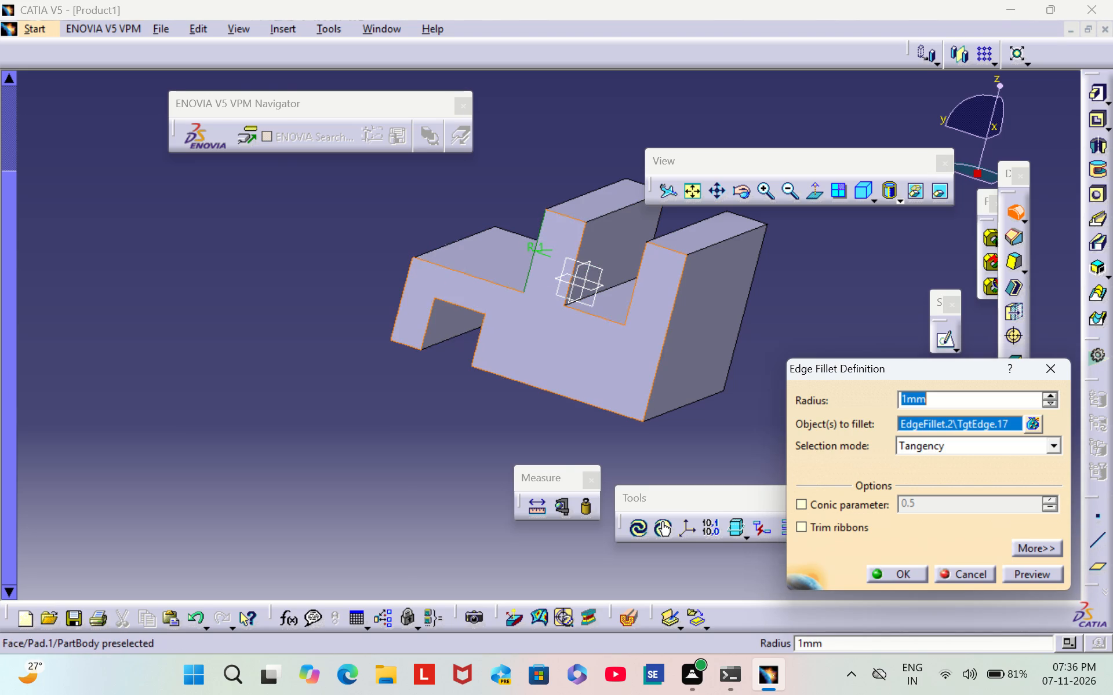
click(561, 212)
click(579, 243)
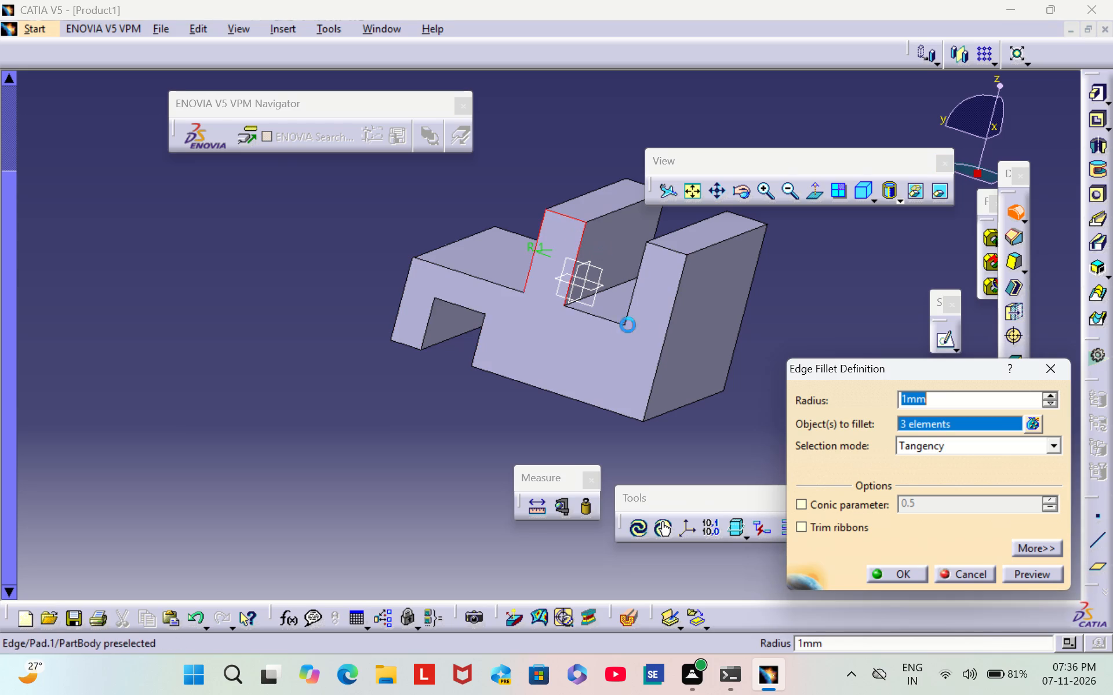
click(588, 316)
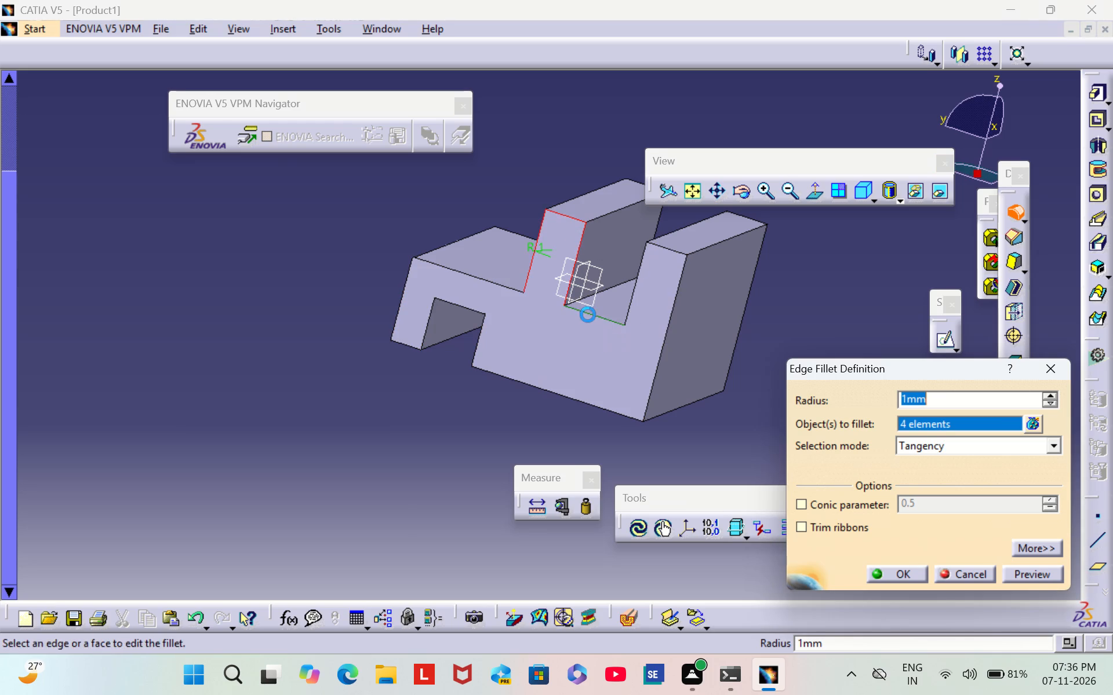
click(629, 299)
click(671, 248)
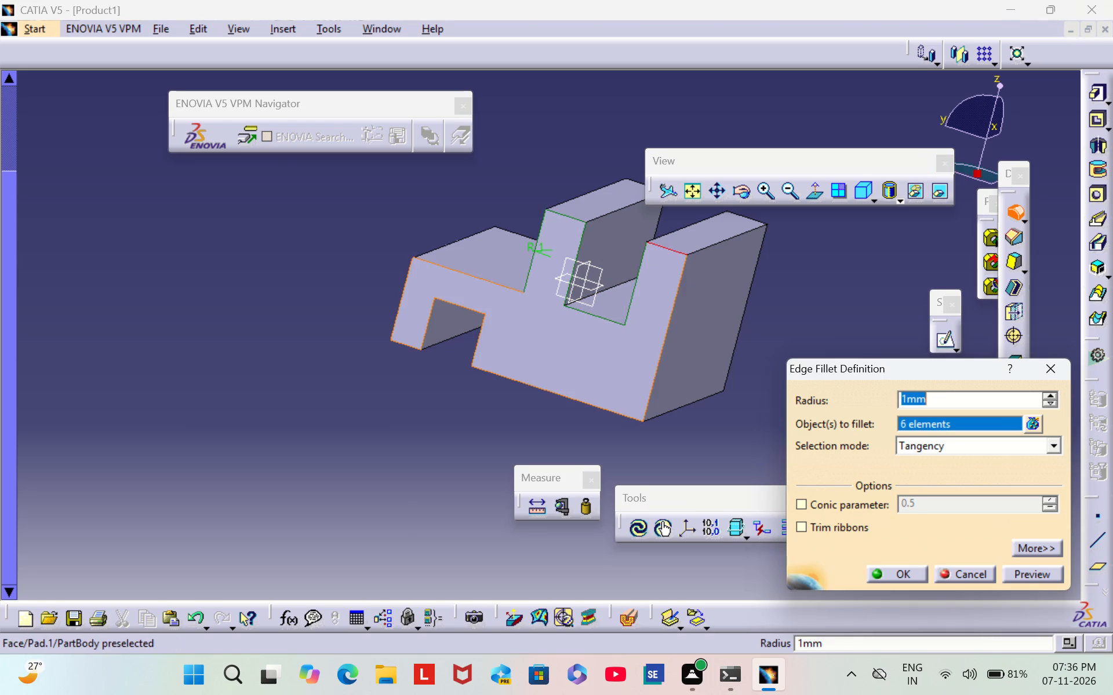
click(659, 354)
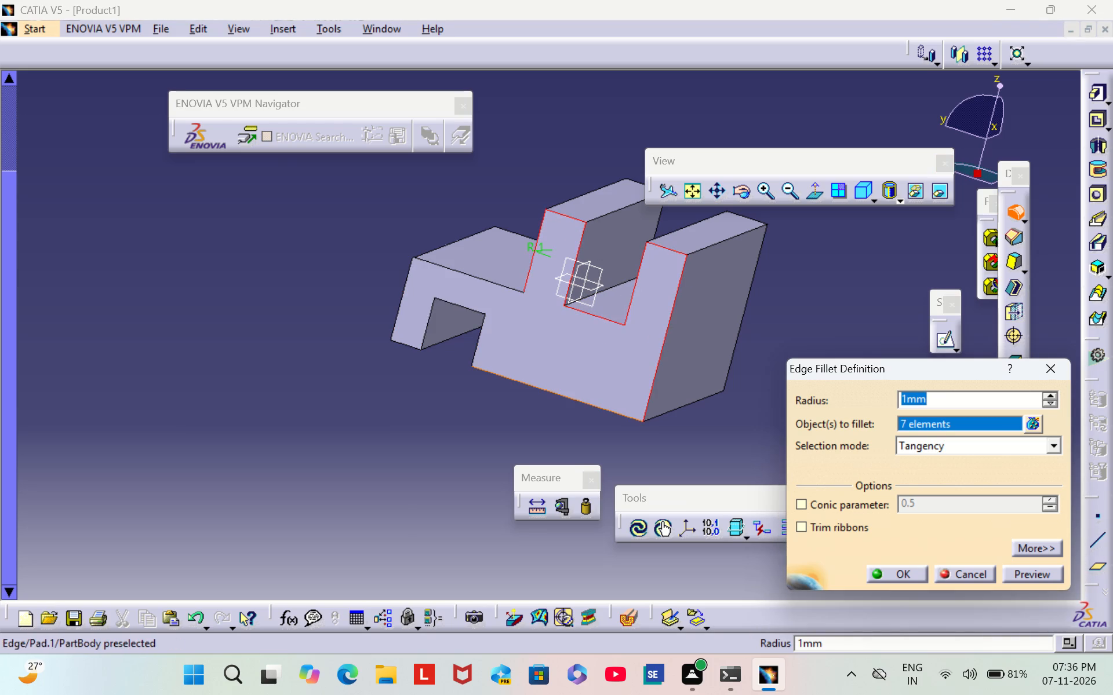
click(526, 384)
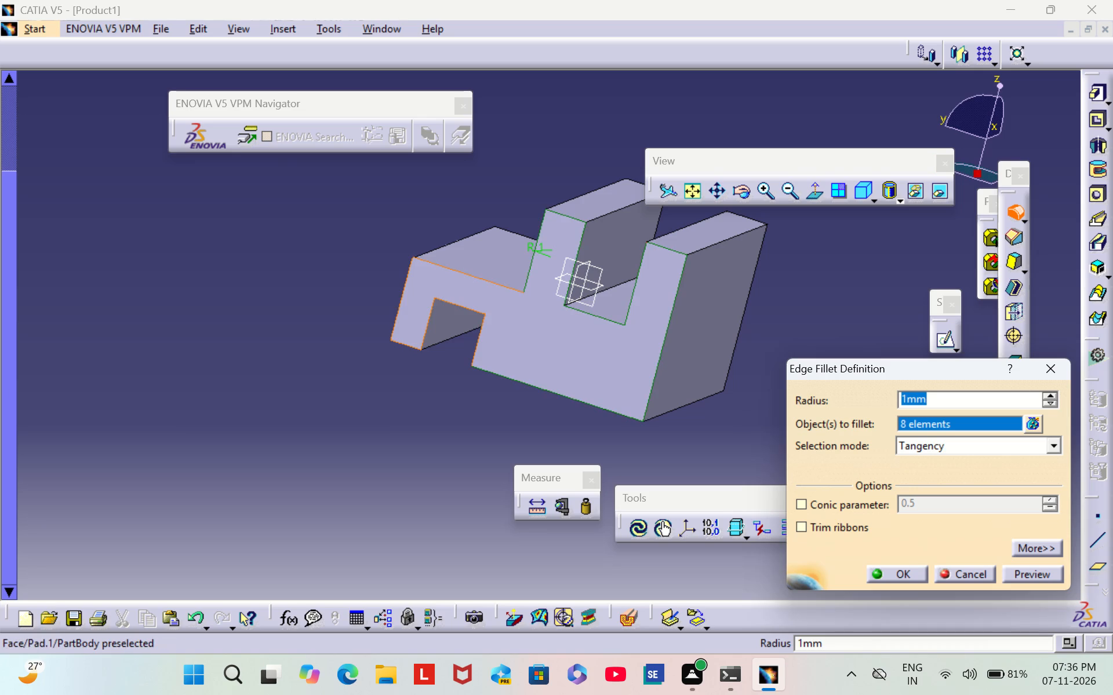
click(478, 340)
click(468, 306)
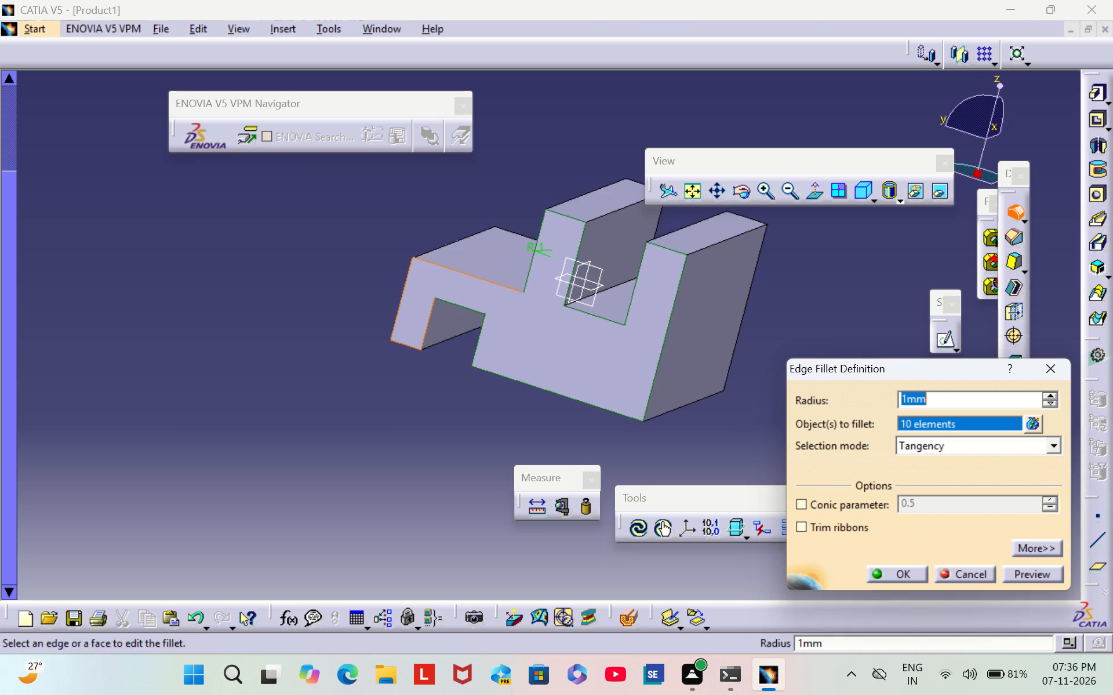
click(427, 321)
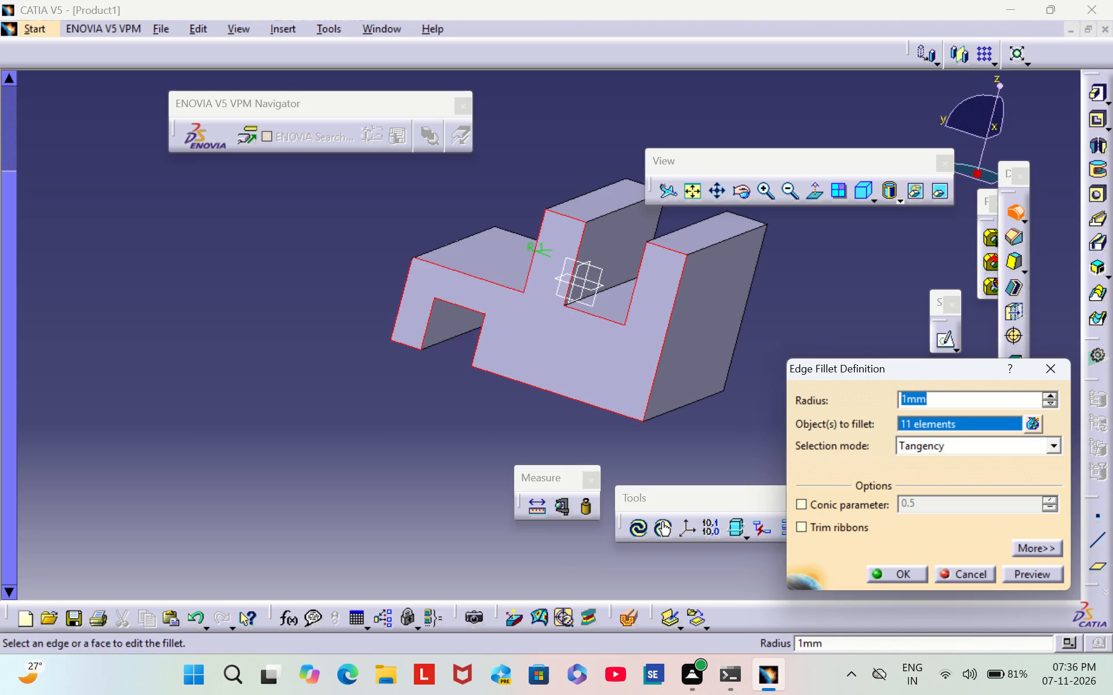
click(896, 573)
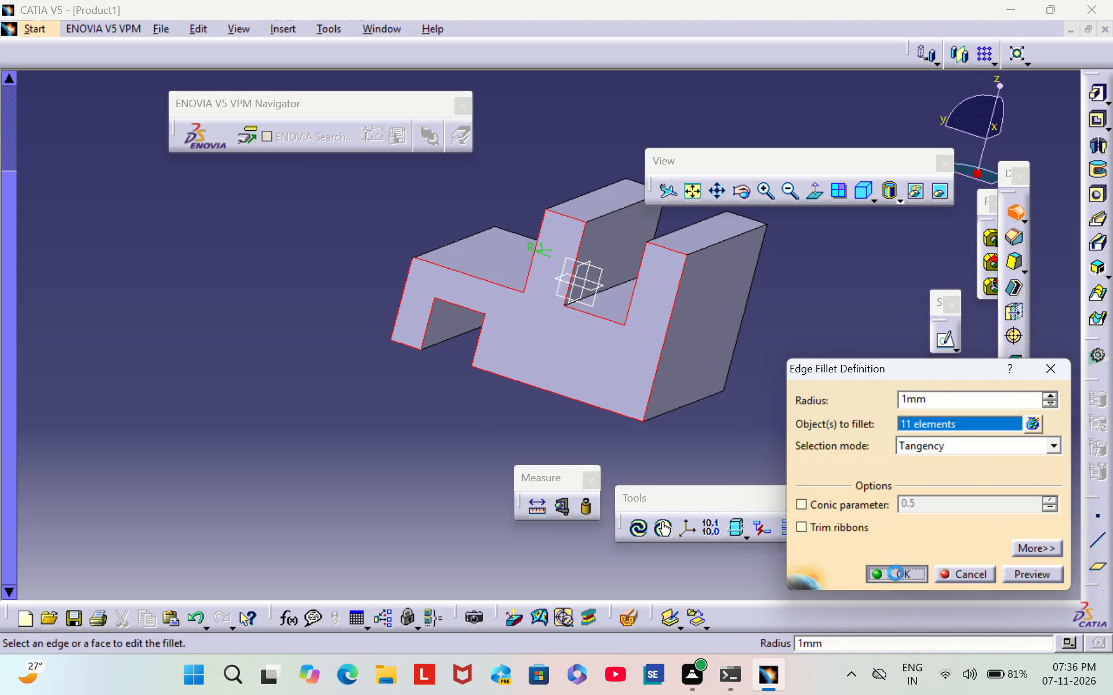
click(361, 375)
Start a 1 mm edge fillet in Tangency mode and select the four long top edges of the two upright walls.
scroll(330, 359, down, 1)
middle_drag(330, 358, 401, 401)
right_drag(330, 357, 401, 401)
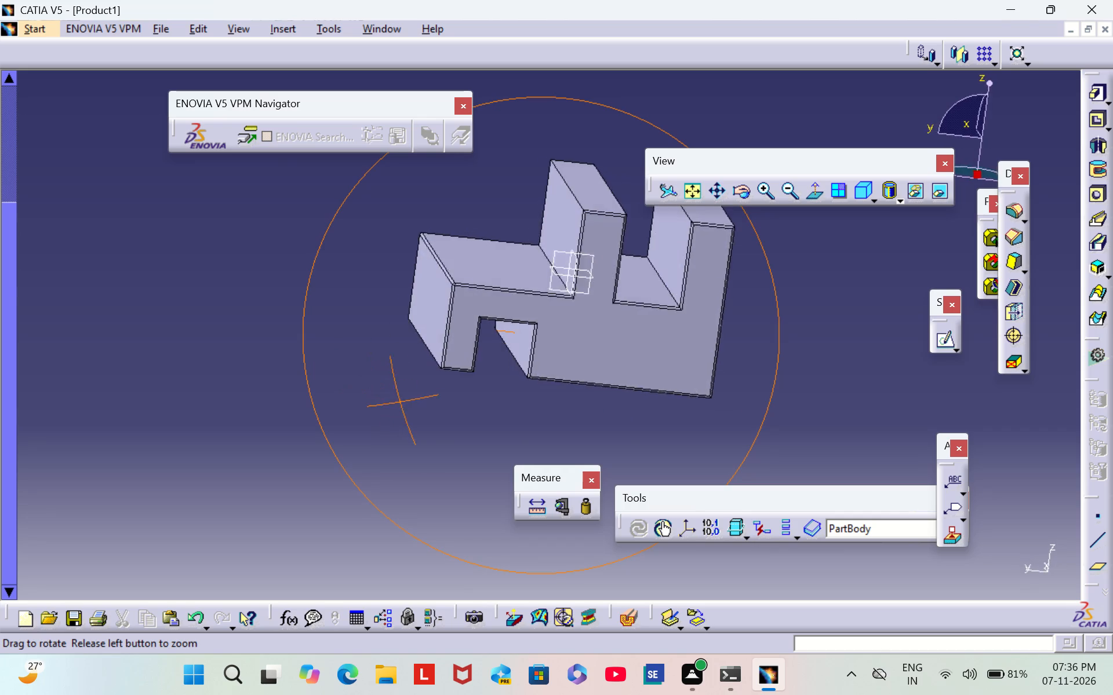
middle_drag(401, 401, 809, 394)
right_drag(401, 401, 809, 394)
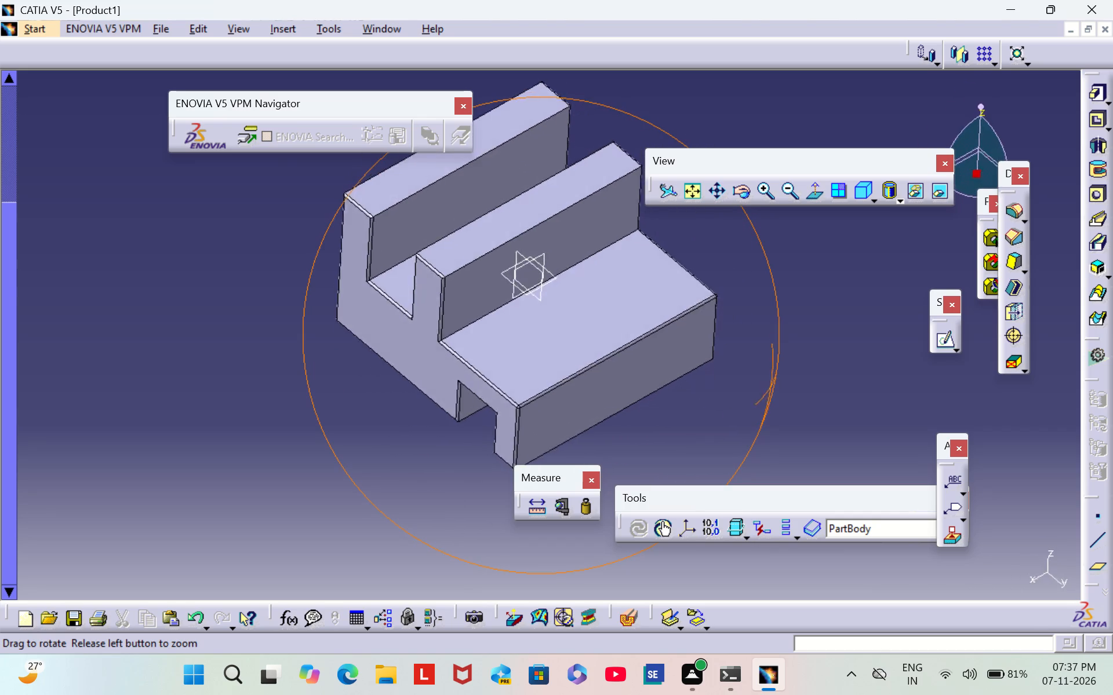
right_drag(809, 394, 837, 314)
middle_drag(809, 394, 835, 314)
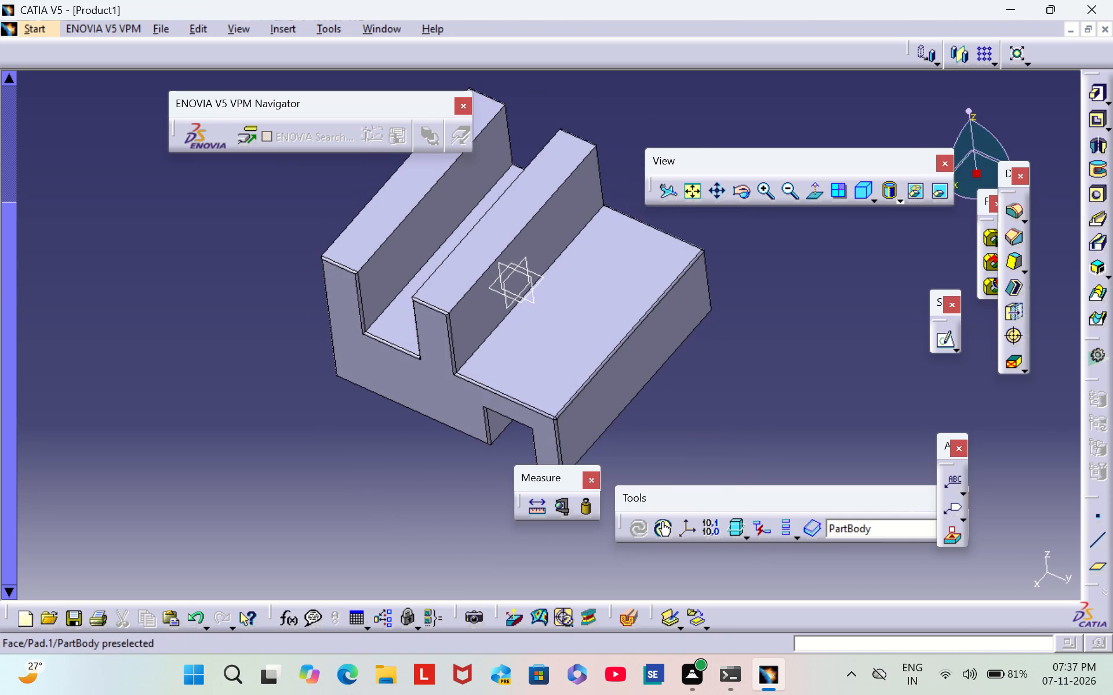
middle_drag(282, 395, 404, 453)
right_drag(282, 394, 404, 453)
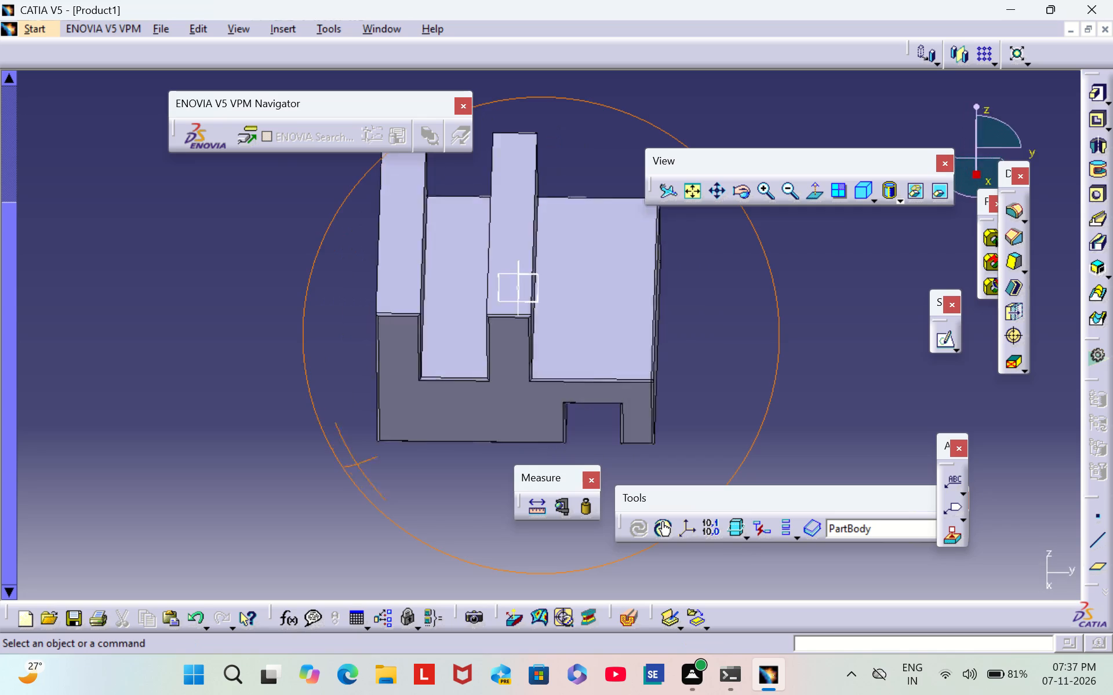
right_drag(404, 453, 681, 478)
middle_drag(404, 453, 696, 484)
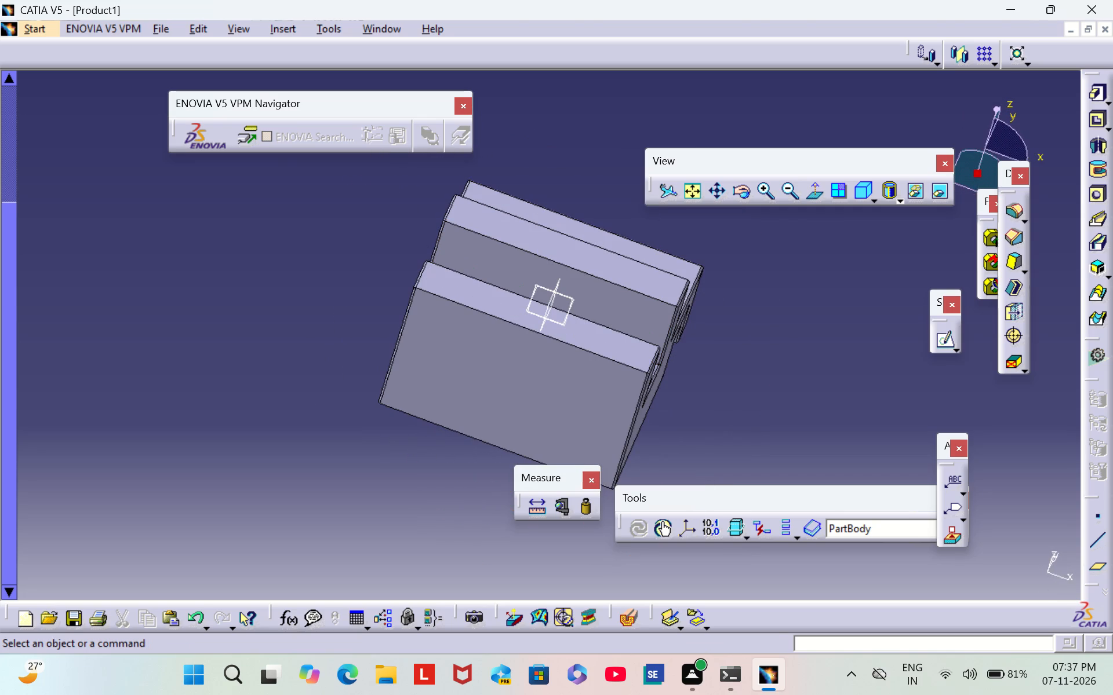
triple_click(759, 188)
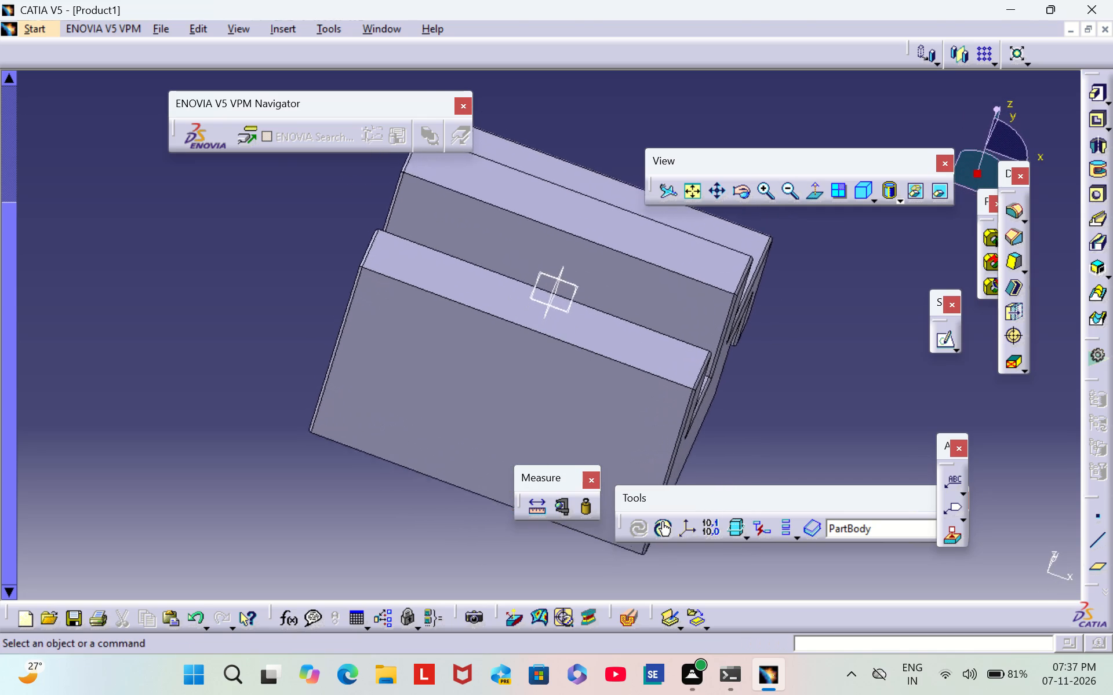
click(1009, 215)
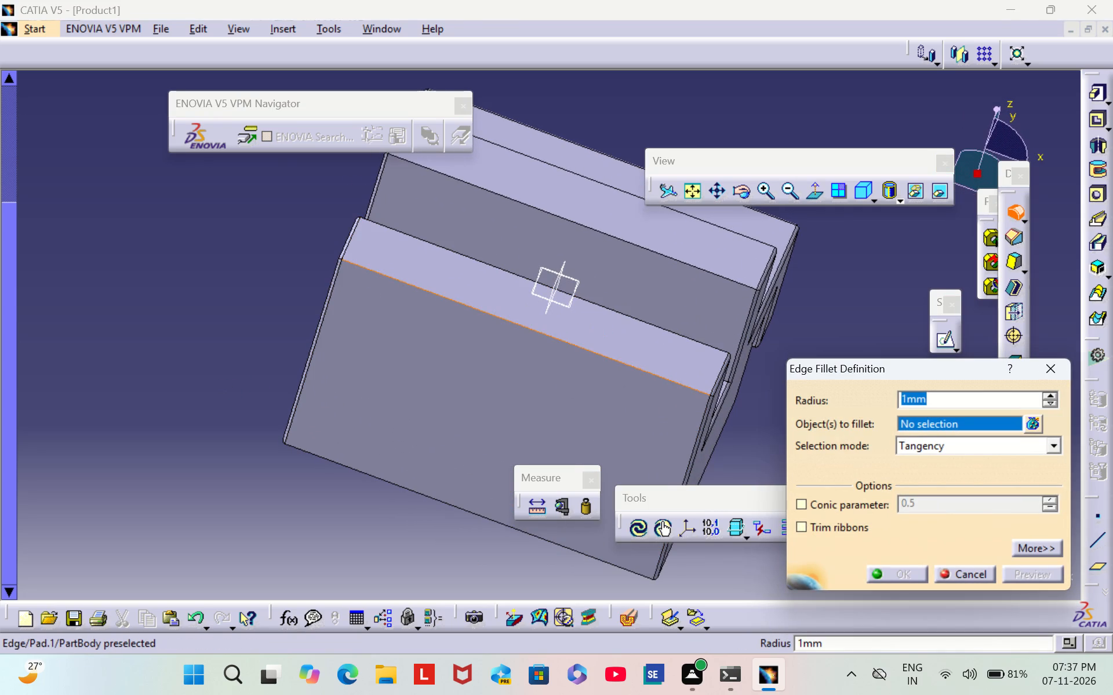
click(544, 334)
click(623, 312)
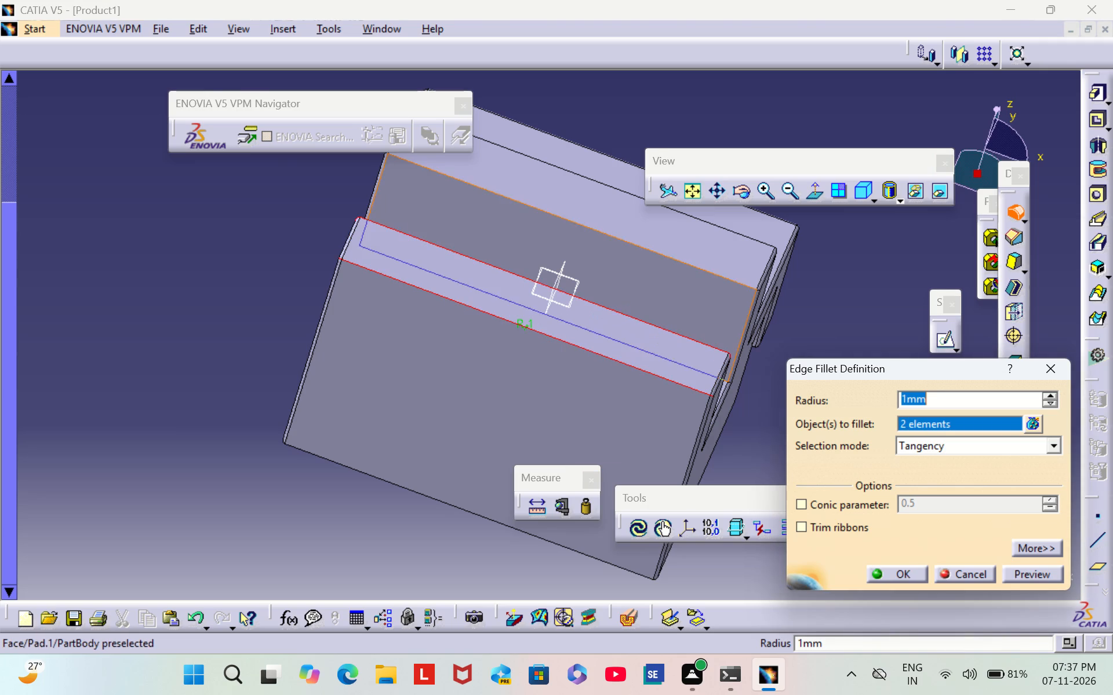
scroll(842, 309, down, 1)
middle_drag(842, 309, 648, 372)
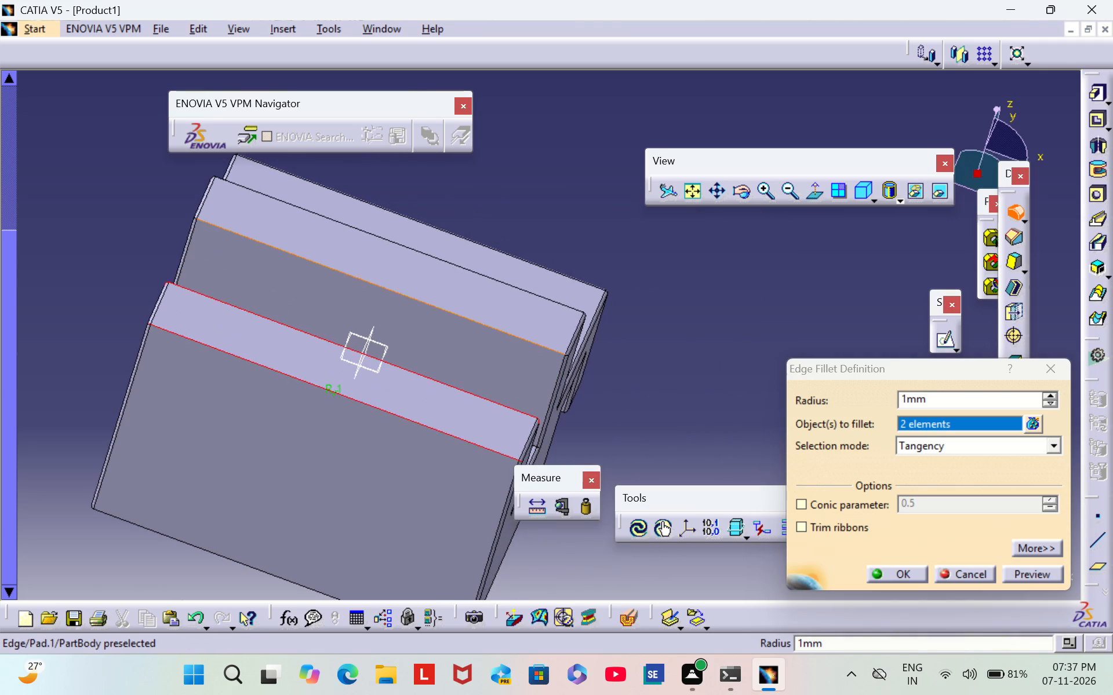
click(394, 290)
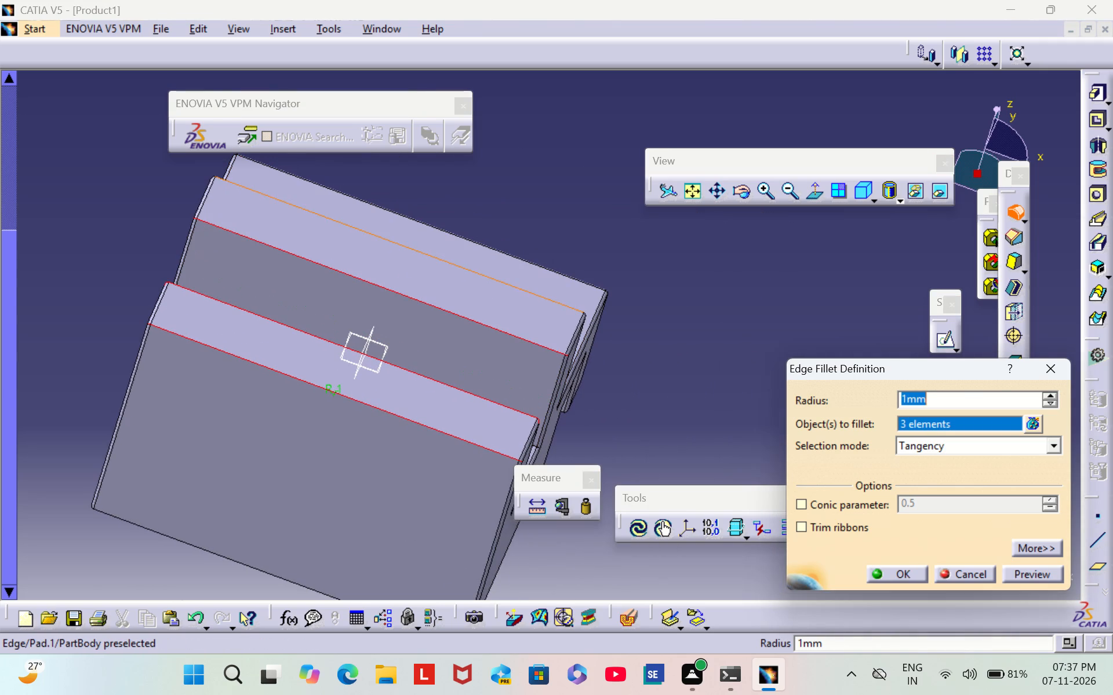
click(434, 257)
Add to the fillet the long inner corner edge between lower step and middle wall, plus both bottom corner edges of the slot.
middle_drag(574, 213, 444, 375)
right_drag(574, 210, 444, 375)
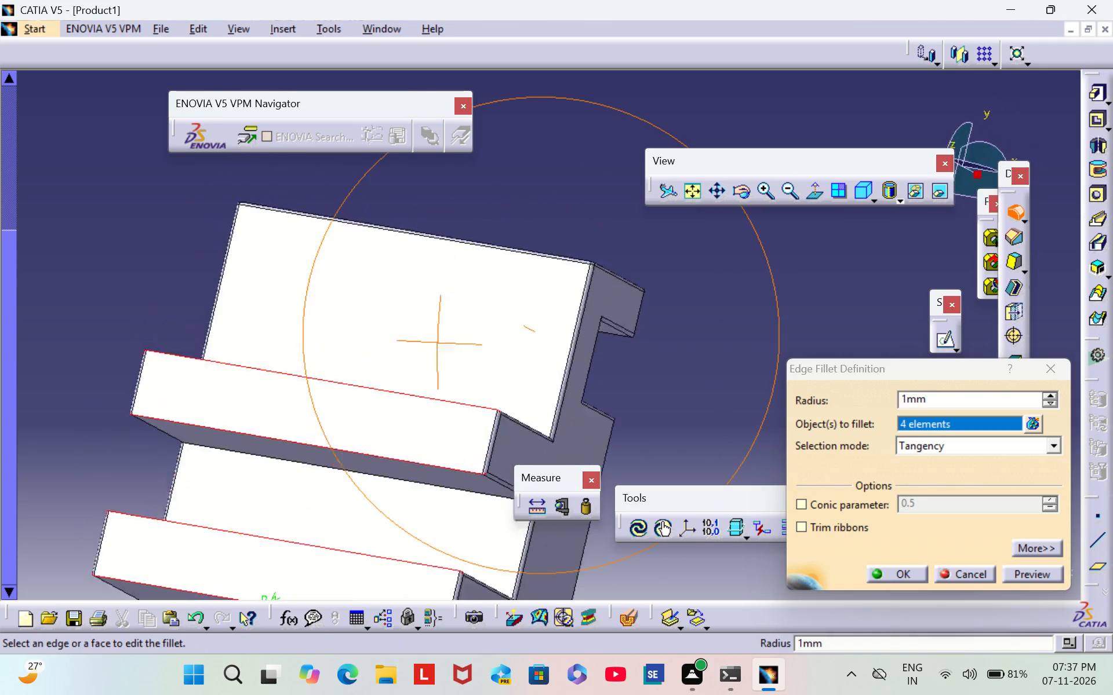
right_drag(444, 375, 642, 442)
middle_drag(444, 375, 644, 442)
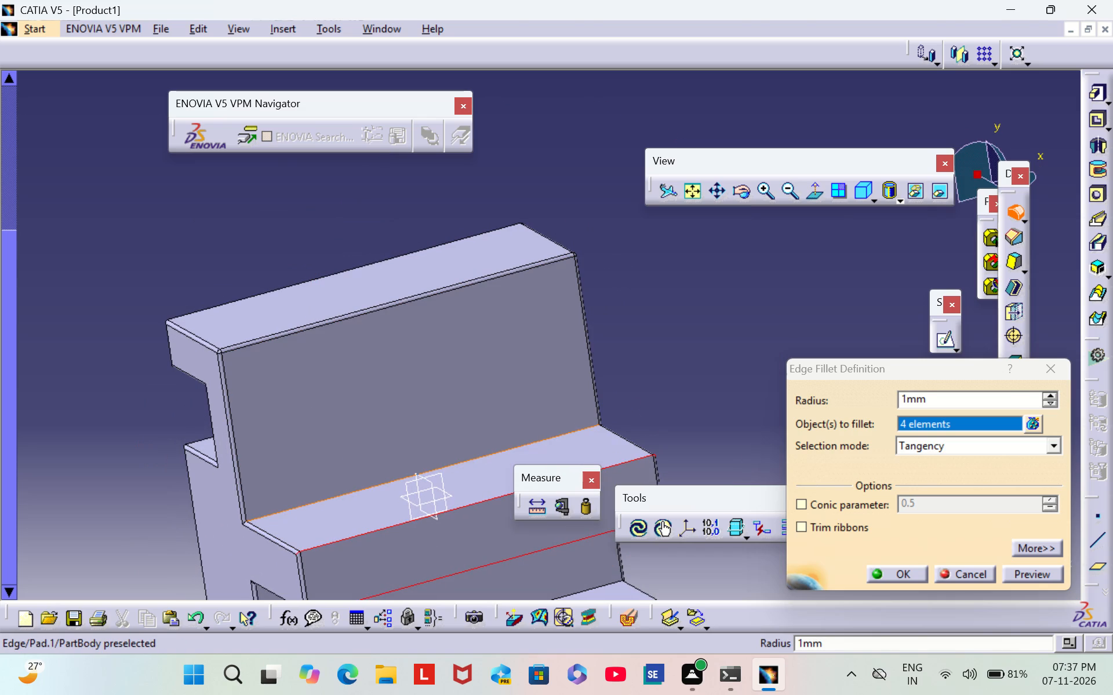
click(312, 505)
scroll(132, 587, down, 2)
middle_drag(133, 584, 304, 321)
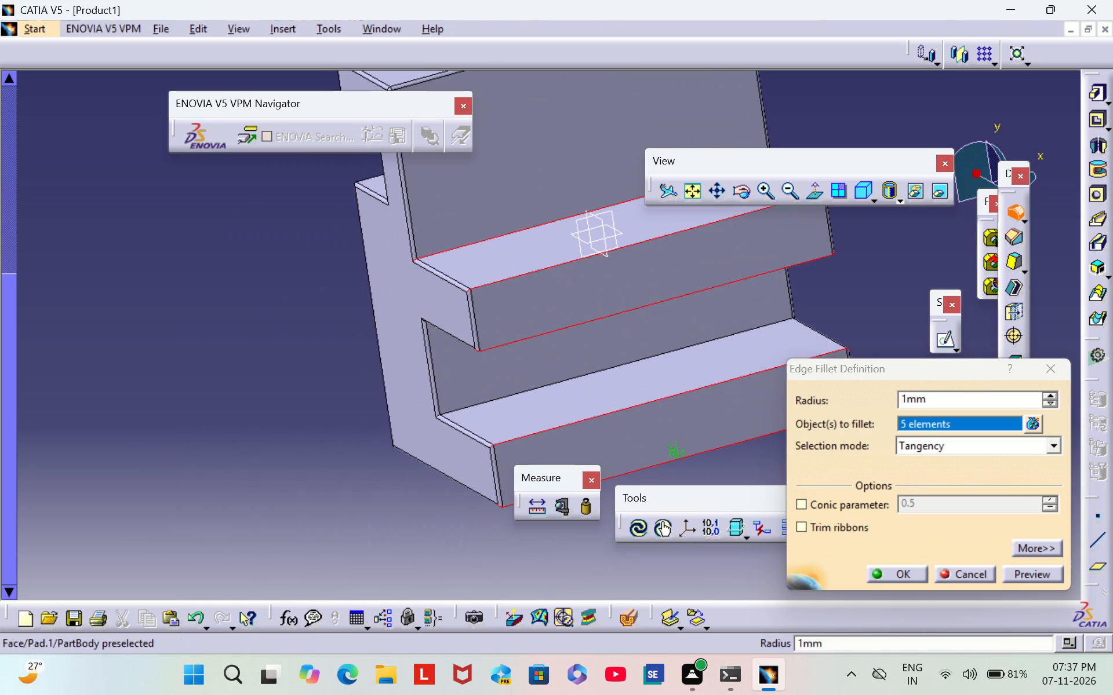
middle_drag(384, 419, 426, 201)
right_drag(381, 418, 426, 201)
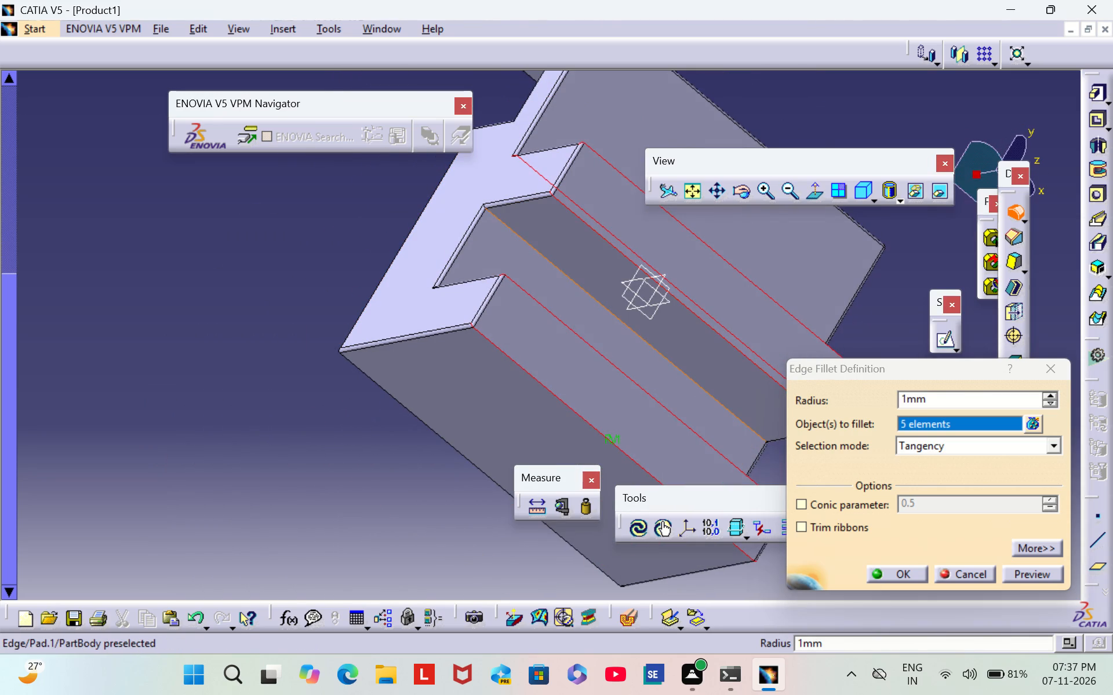
click(529, 243)
middle_drag(333, 234, 500, 379)
scroll(333, 234, down, 1)
right_drag(332, 233, 500, 379)
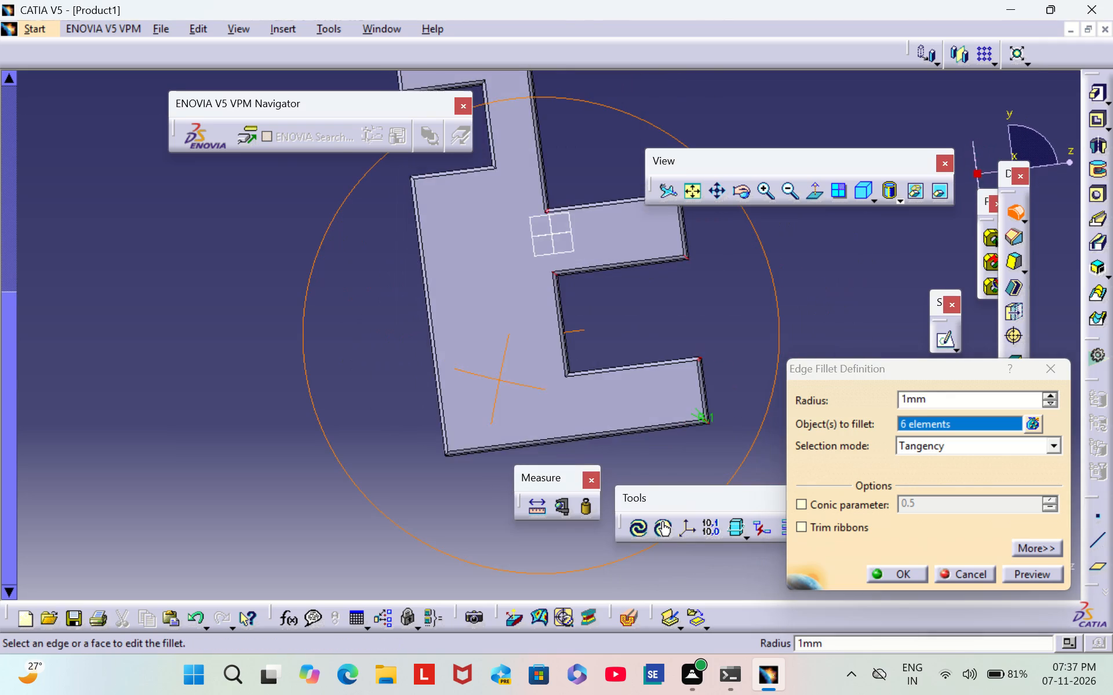
right_drag(500, 379, 447, 464)
middle_drag(500, 379, 446, 467)
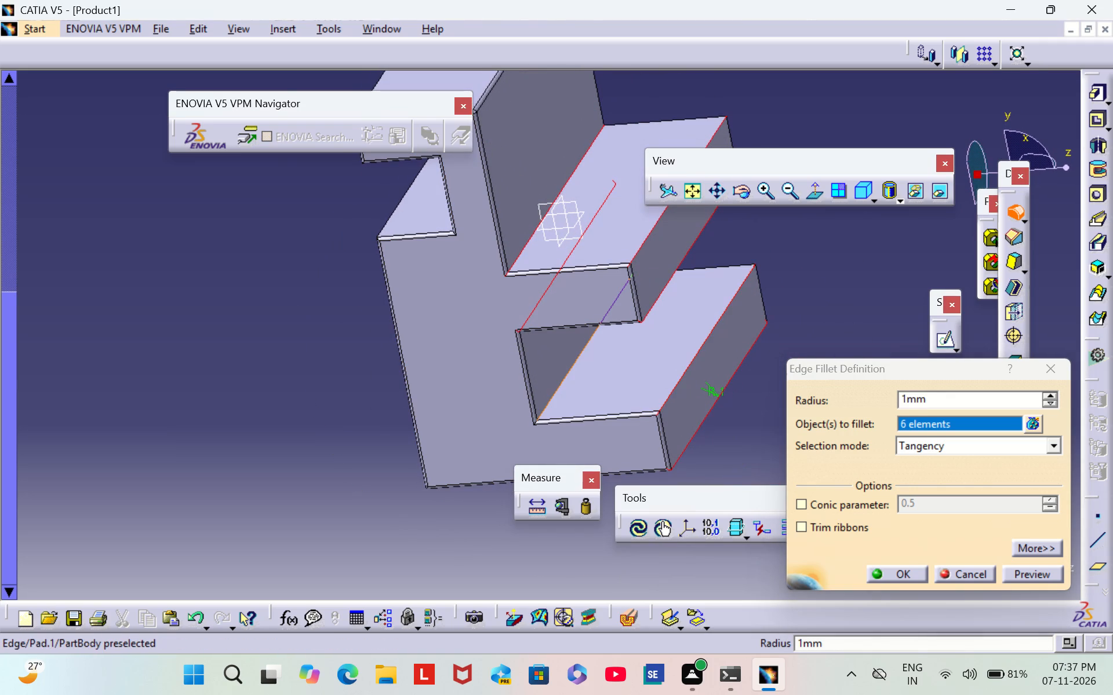
click(555, 387)
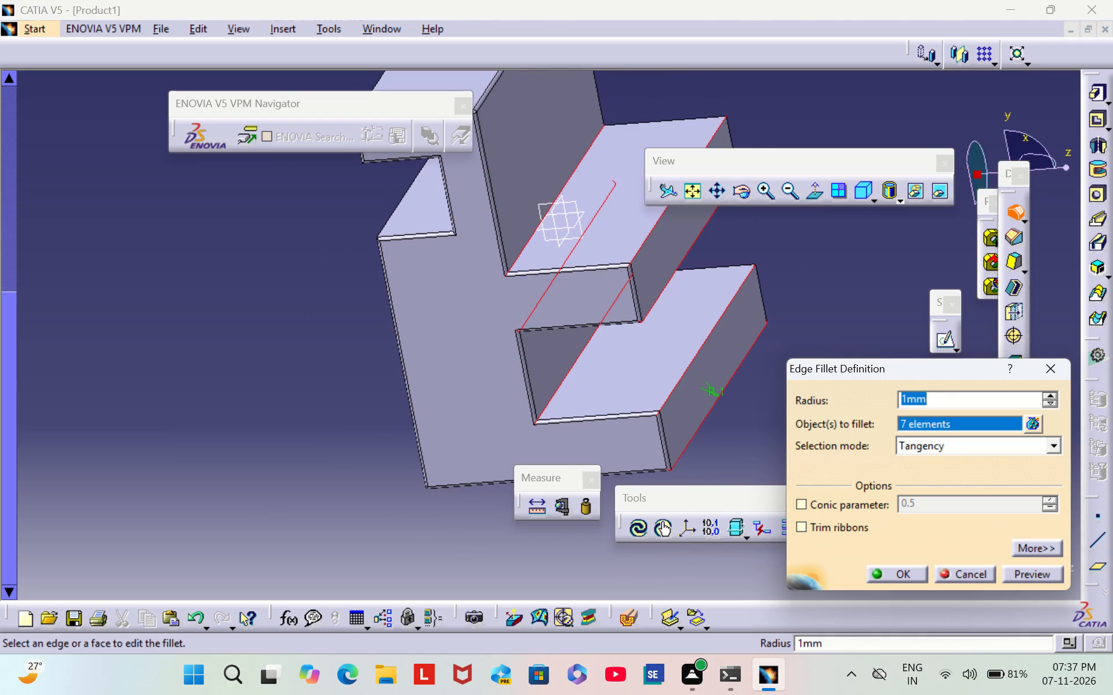
Add to the fillet the bottom notch's upper corner and mouth edges on its negative y side, plus the block's outer bottom edge at negative y.
scroll(309, 400, down, 2)
middle_drag(309, 399, 458, 406)
right_drag(309, 399, 456, 405)
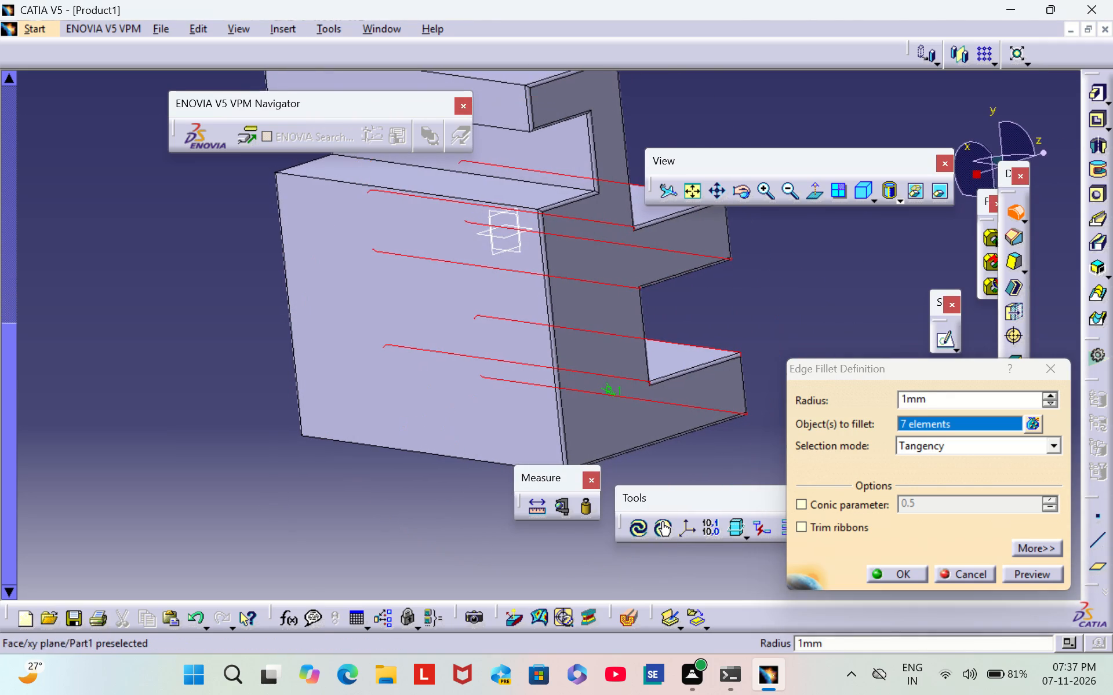
click(503, 177)
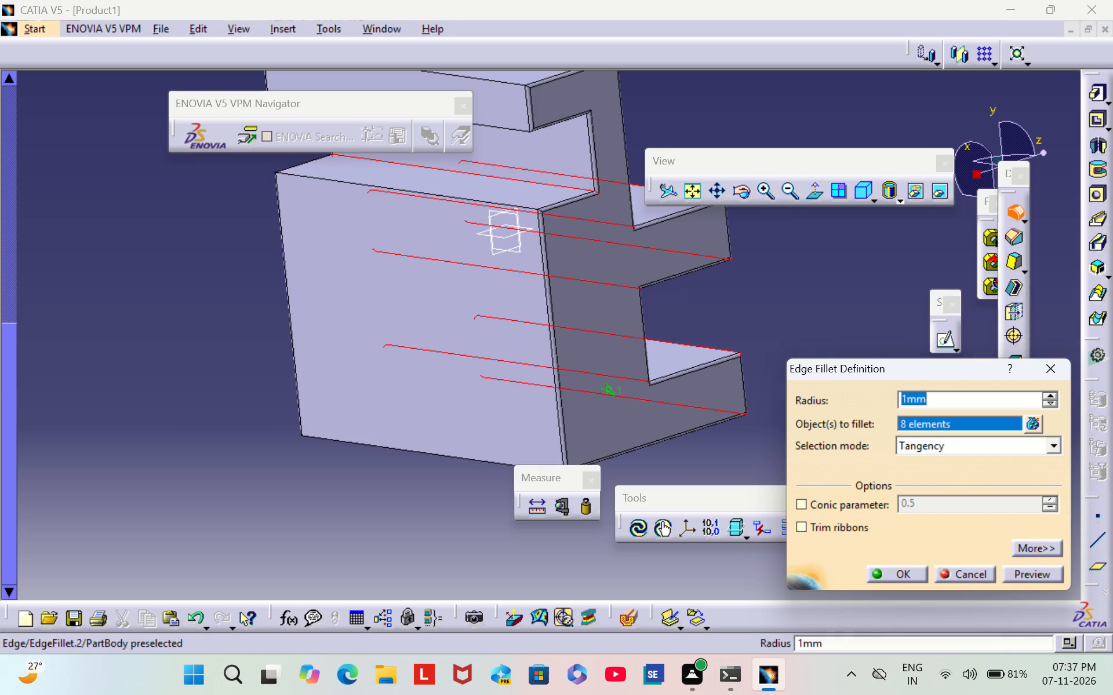
click(388, 186)
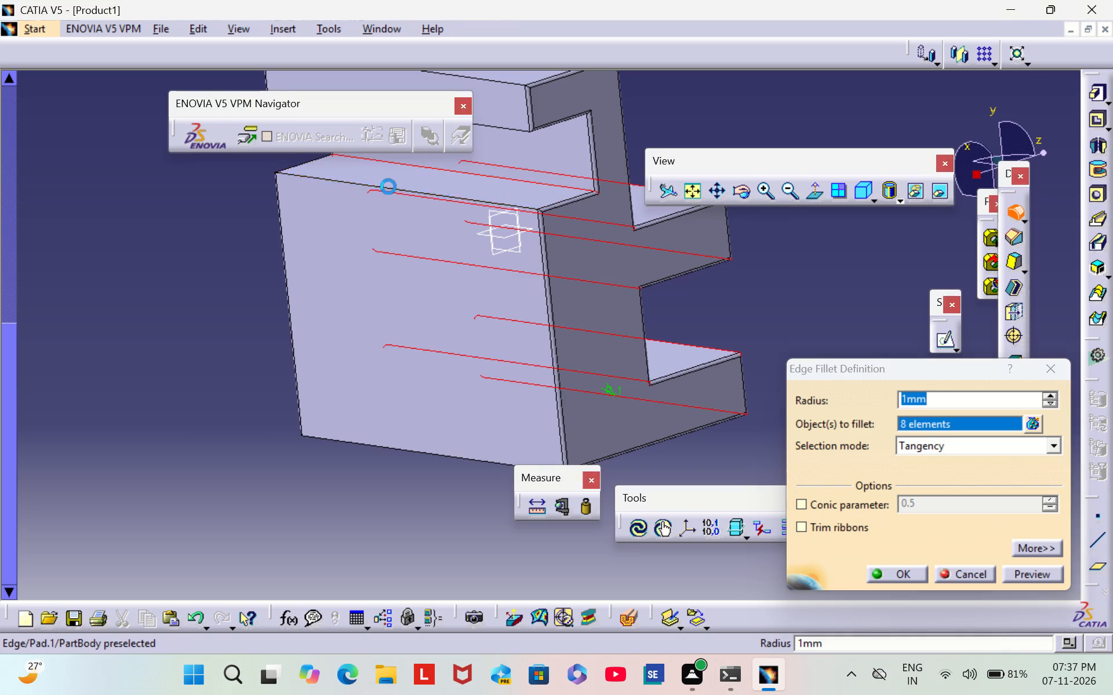
click(392, 448)
Add both long bottom edges of the leg beneath the lower step's outer side and apply the 1 mm edge fillet to all selected edges.
scroll(248, 306, down, 1)
middle_drag(248, 306, 272, 373)
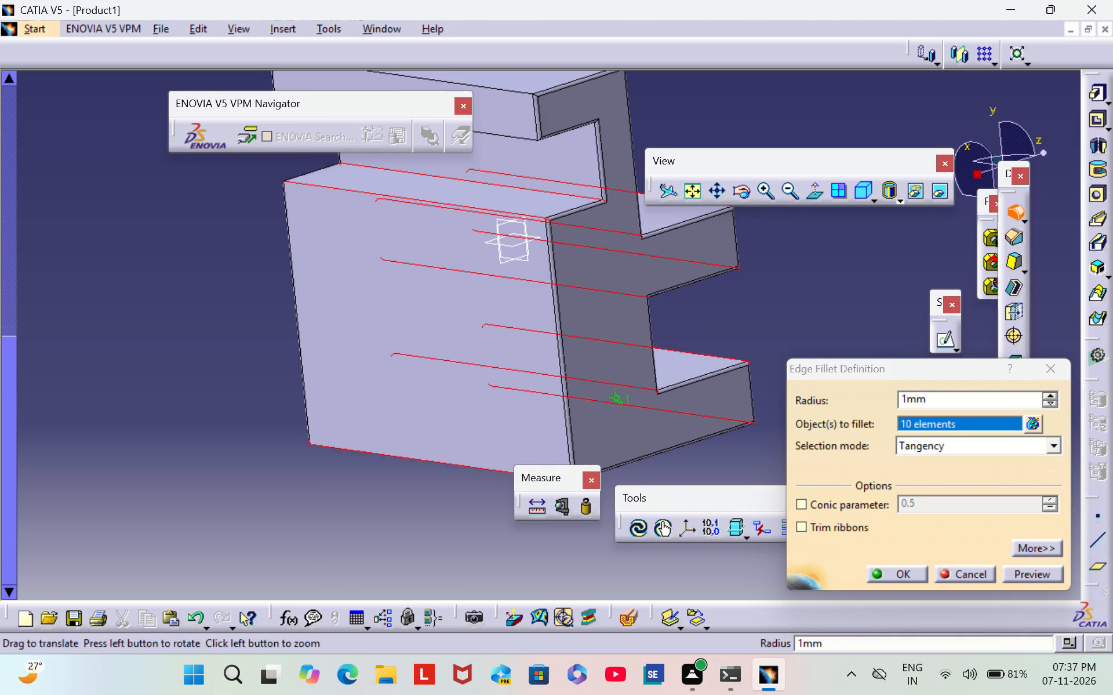
middle_drag(272, 373, 290, 430)
click(410, 188)
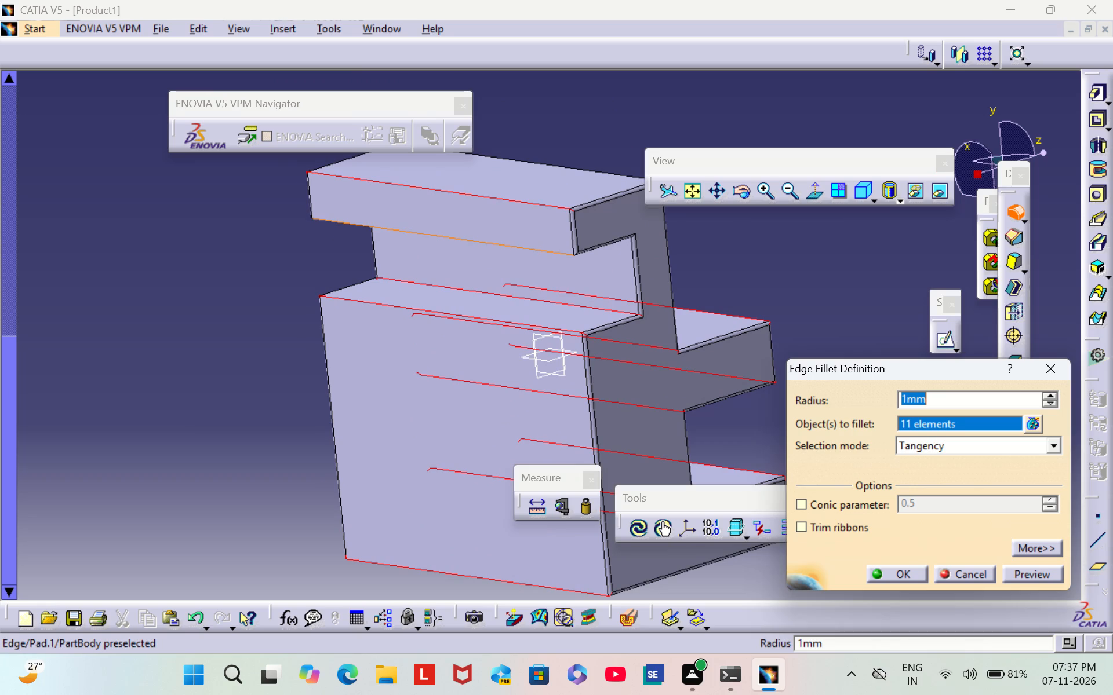
click(423, 234)
middle_drag(544, 109, 427, 187)
scroll(545, 109, down, 1)
right_drag(545, 109, 427, 187)
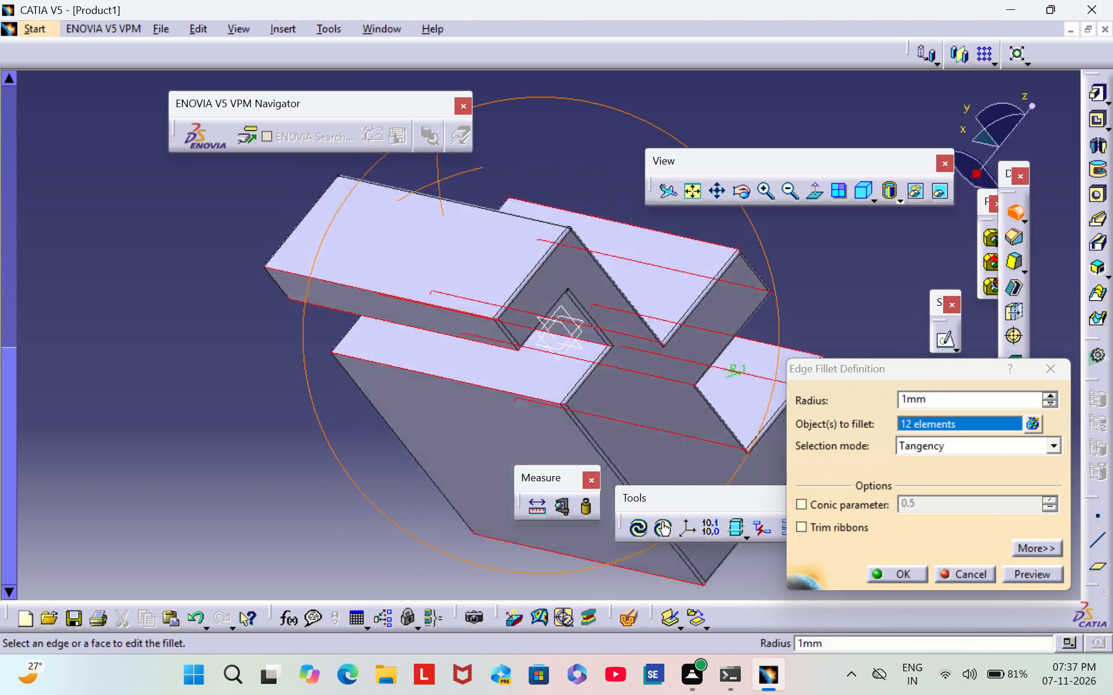
right_drag(427, 187, 395, 380)
middle_drag(427, 187, 396, 381)
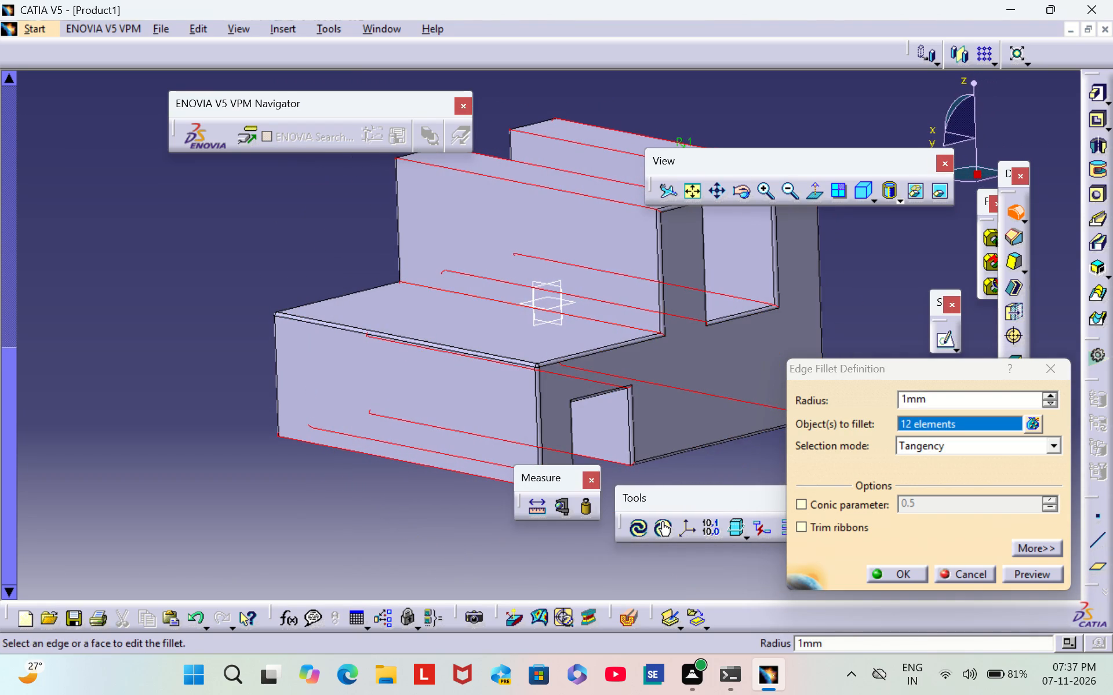
scroll(866, 244, down, 1)
middle_drag(866, 244, 761, 310)
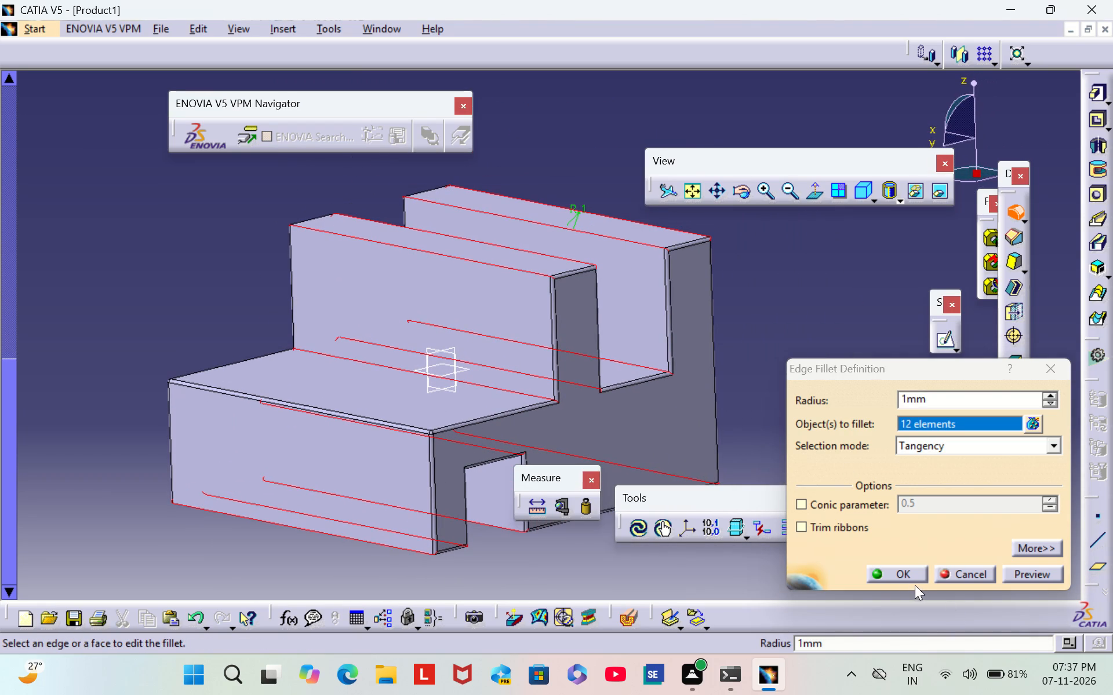
click(901, 573)
click(844, 287)
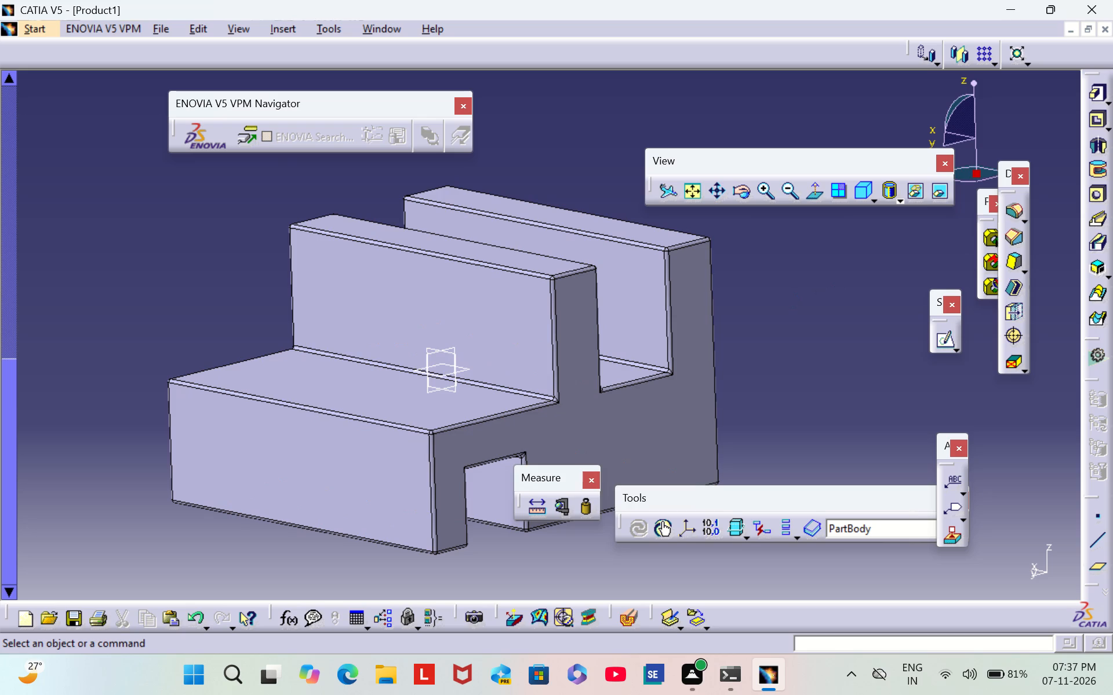
Examine the filleted block from both ends and the lower-step side to check the rounded edges.
middle_drag(183, 259, 460, 354)
scroll(183, 259, down, 1)
right_drag(183, 259, 460, 354)
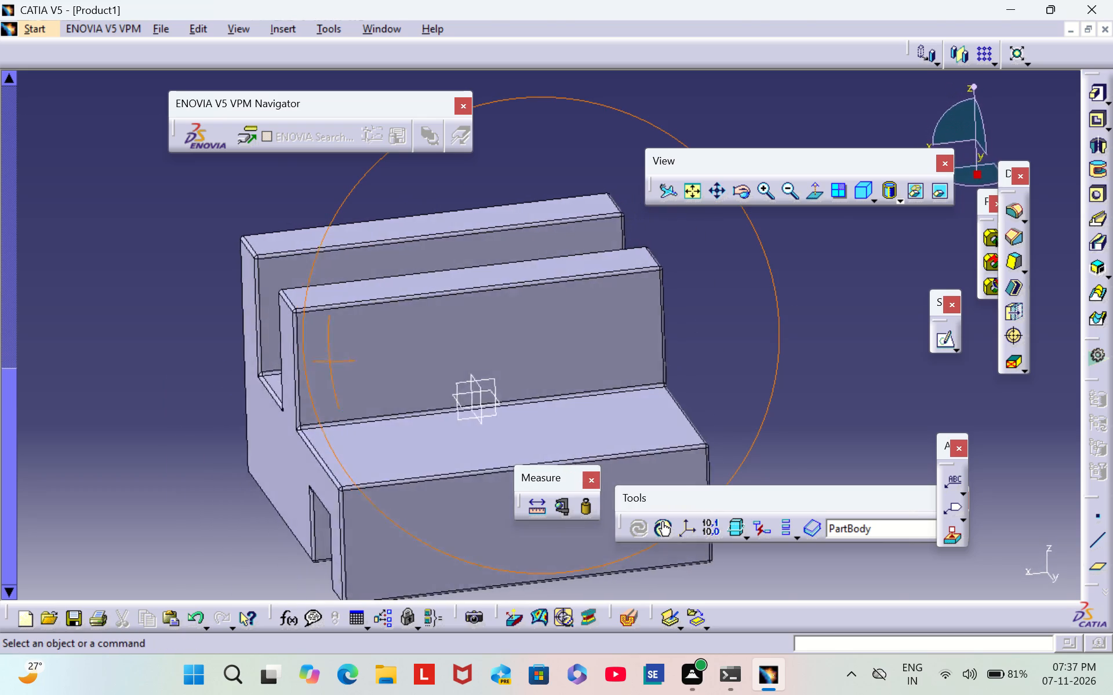
right_drag(460, 354, 606, 365)
middle_drag(460, 354, 526, 359)
right_drag(663, 307, 526, 359)
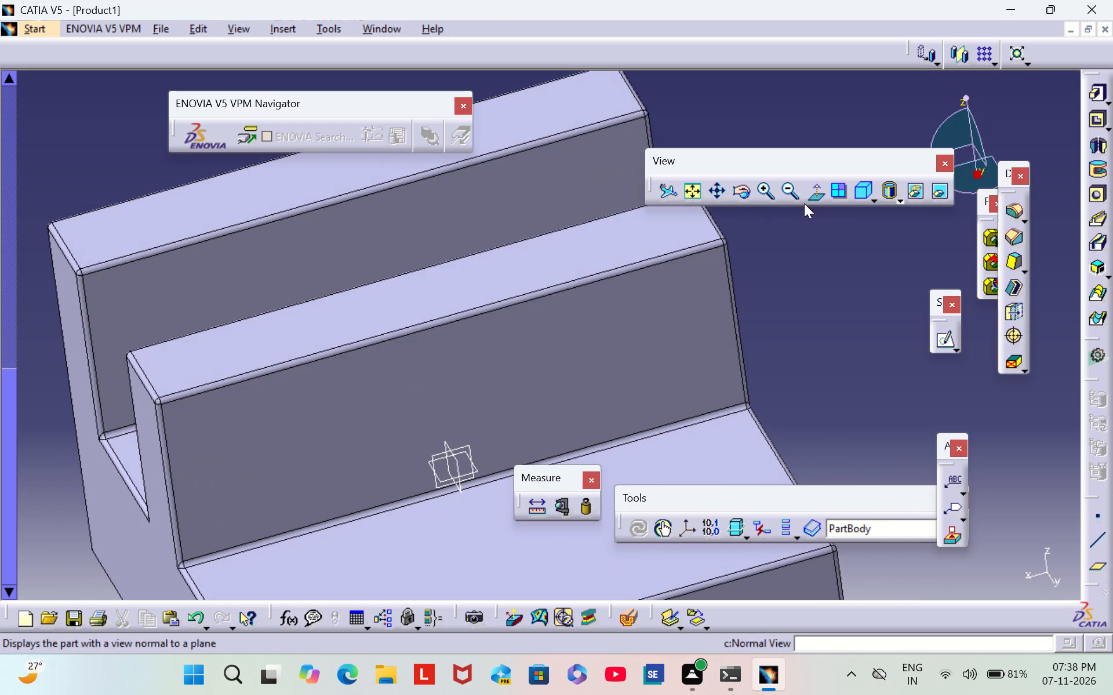
triple_click(788, 189)
click(788, 189)
middle_drag(197, 440, 528, 377)
right_drag(197, 439, 528, 377)
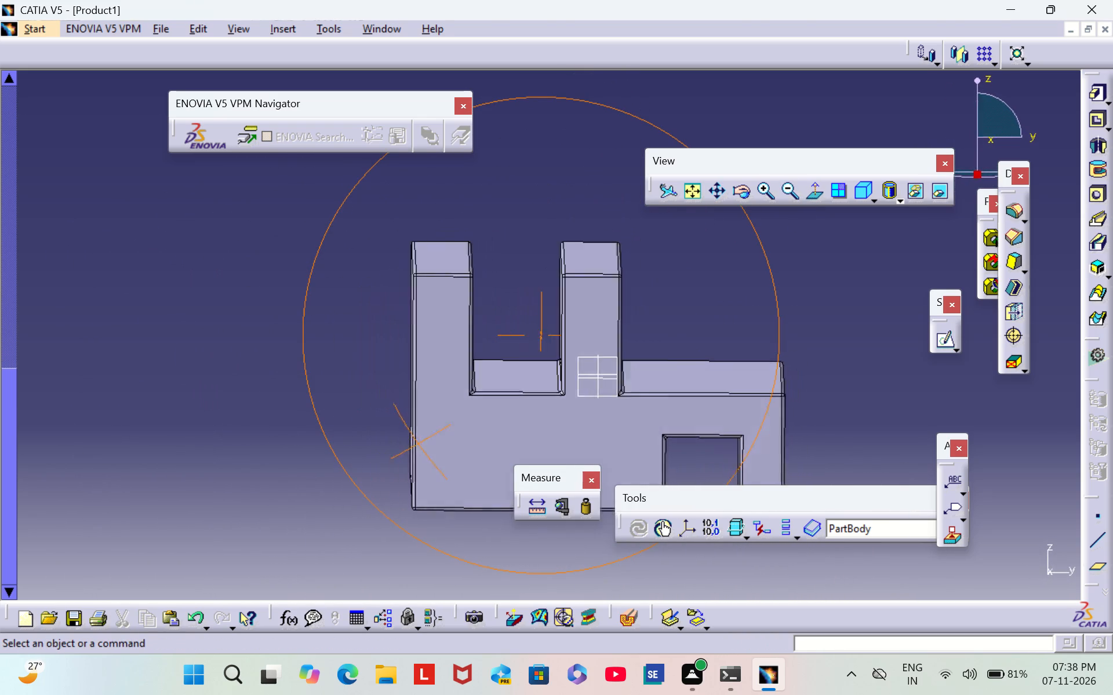
right_drag(528, 377, 586, 397)
middle_drag(528, 377, 586, 397)
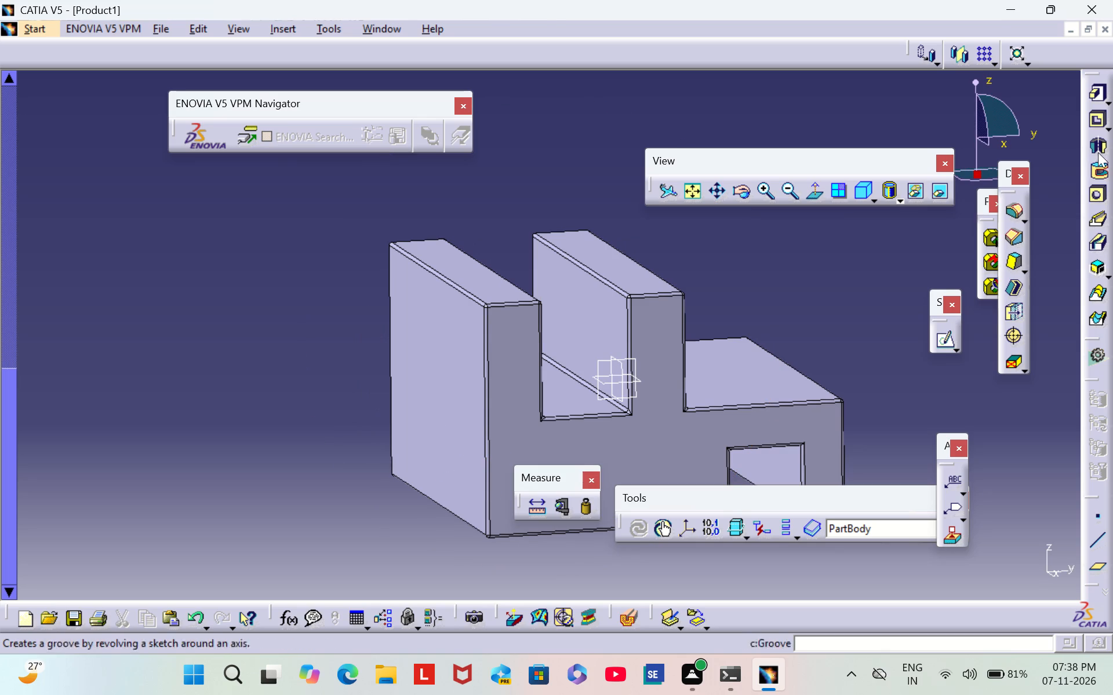
scroll(81, 287, up, 11)
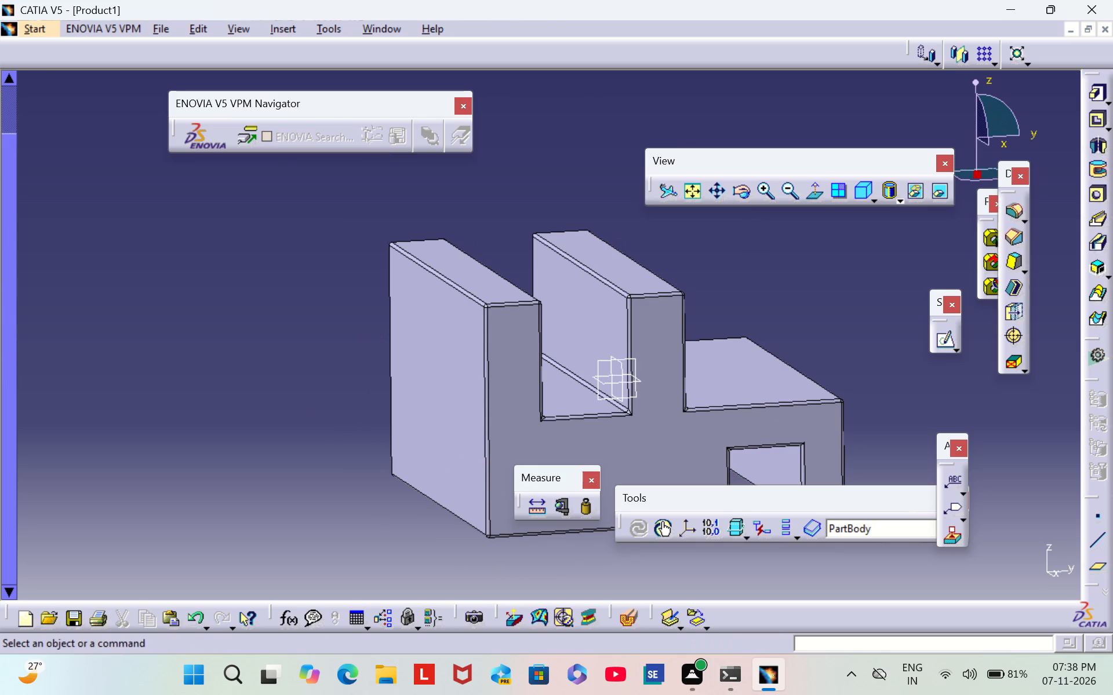
scroll(105, 266, up, 2)
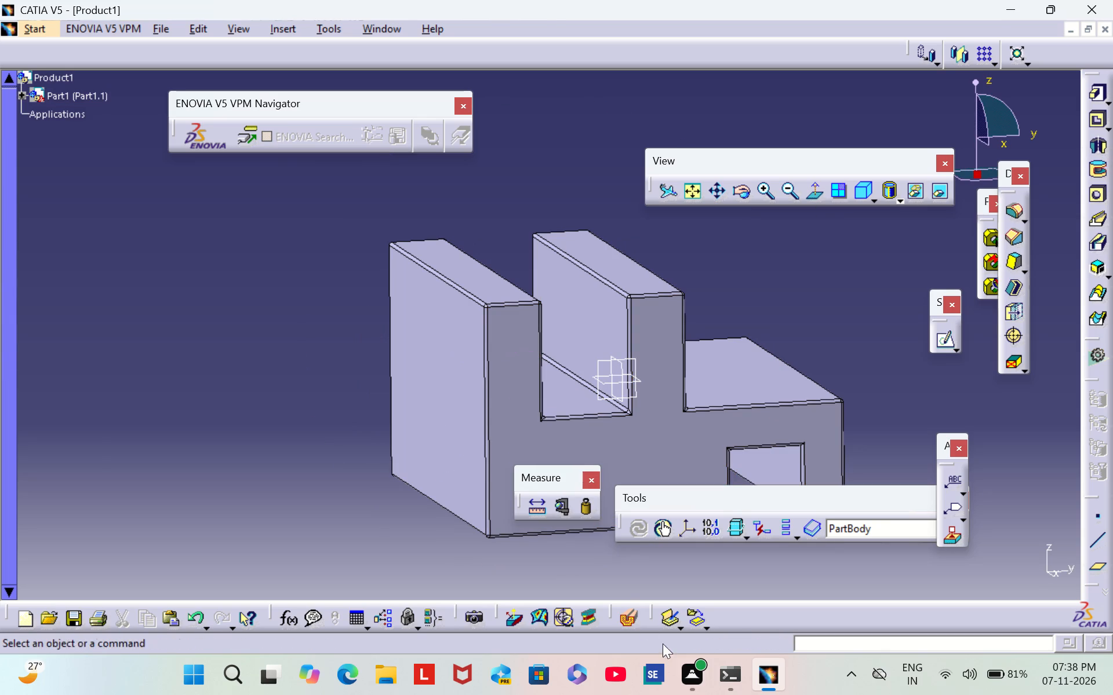
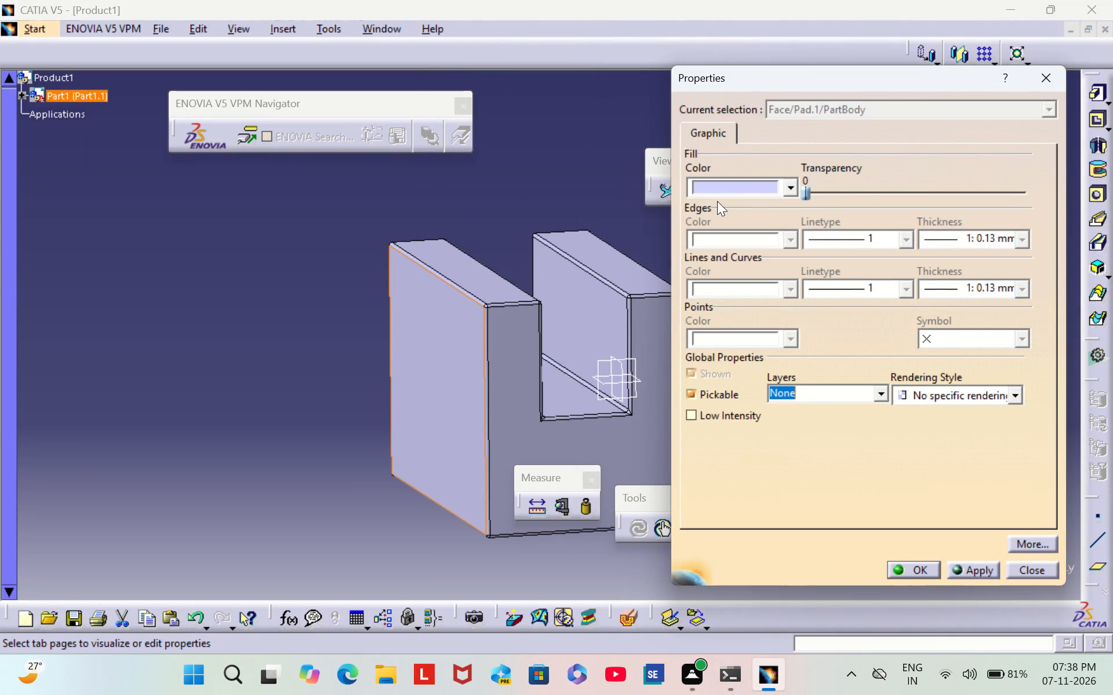
Set the fill colour of the block's tall outer side face at negative y to bright green from the extended basic colours.
click(727, 187)
click(752, 490)
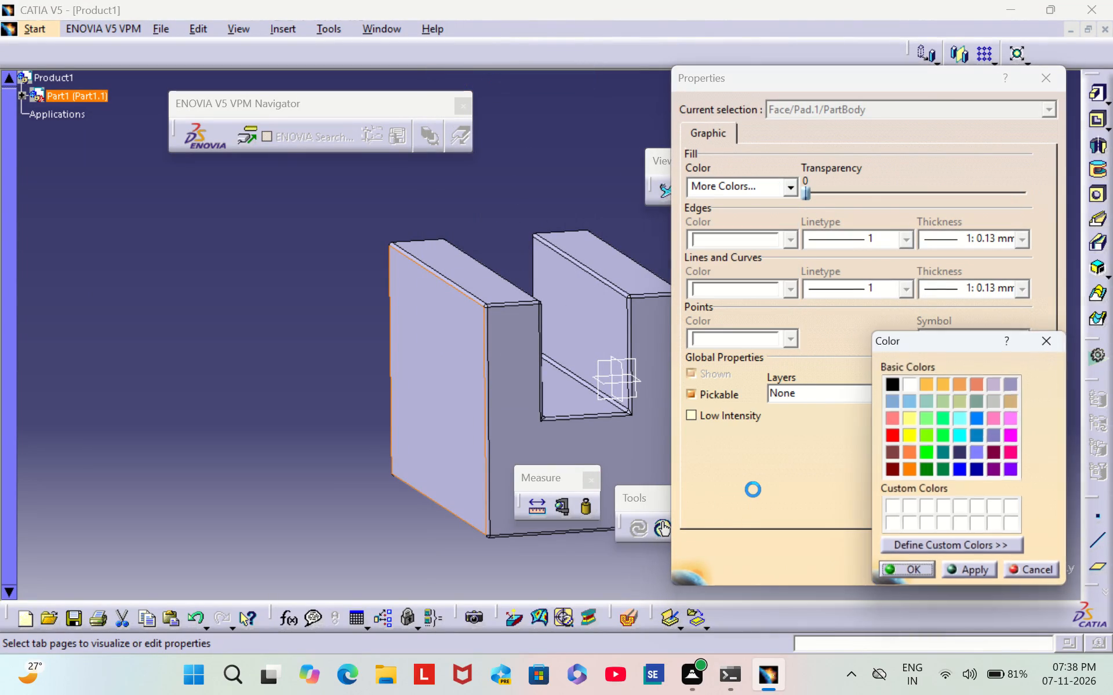
click(930, 453)
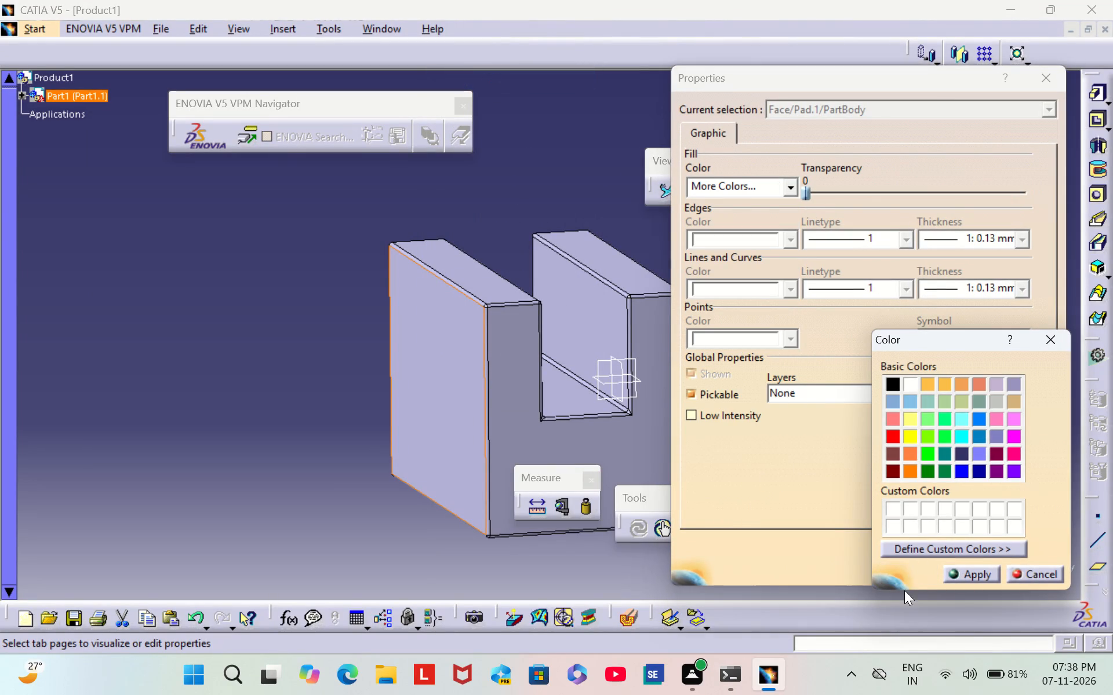
click(908, 572)
click(908, 571)
click(208, 426)
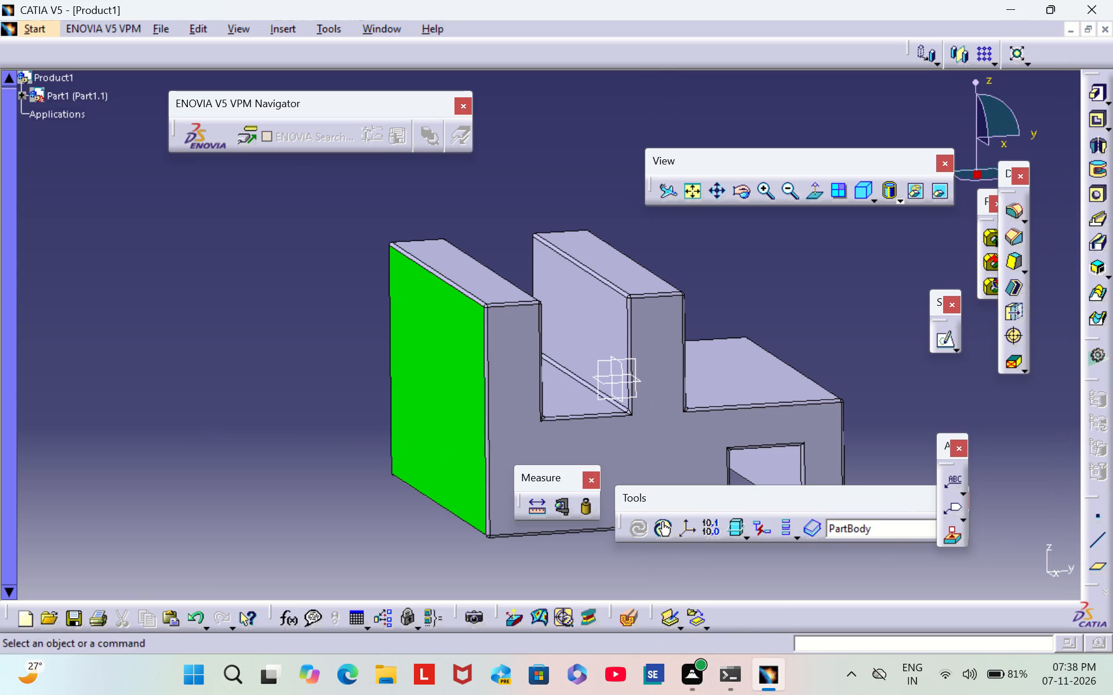
Set the fill colour of the stepped, slotted end face at the positive x end to bright green.
middle_drag(292, 378, 70, 327)
scroll(292, 378, down, 1)
right_drag(290, 375, 70, 327)
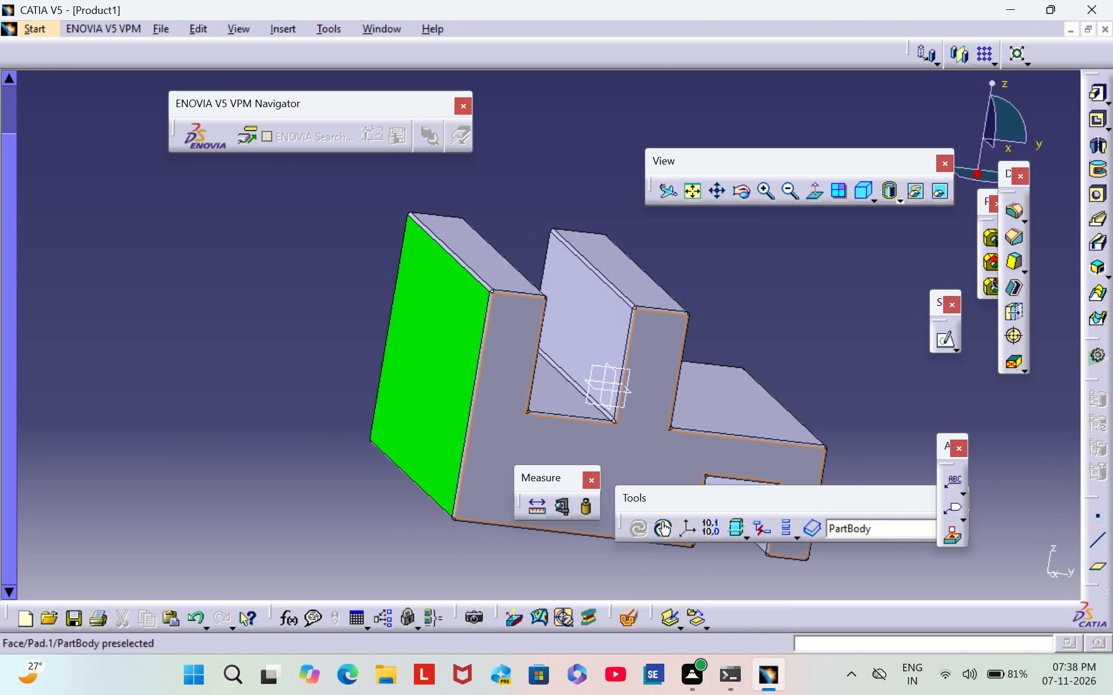
right_click(514, 359)
click(665, 86)
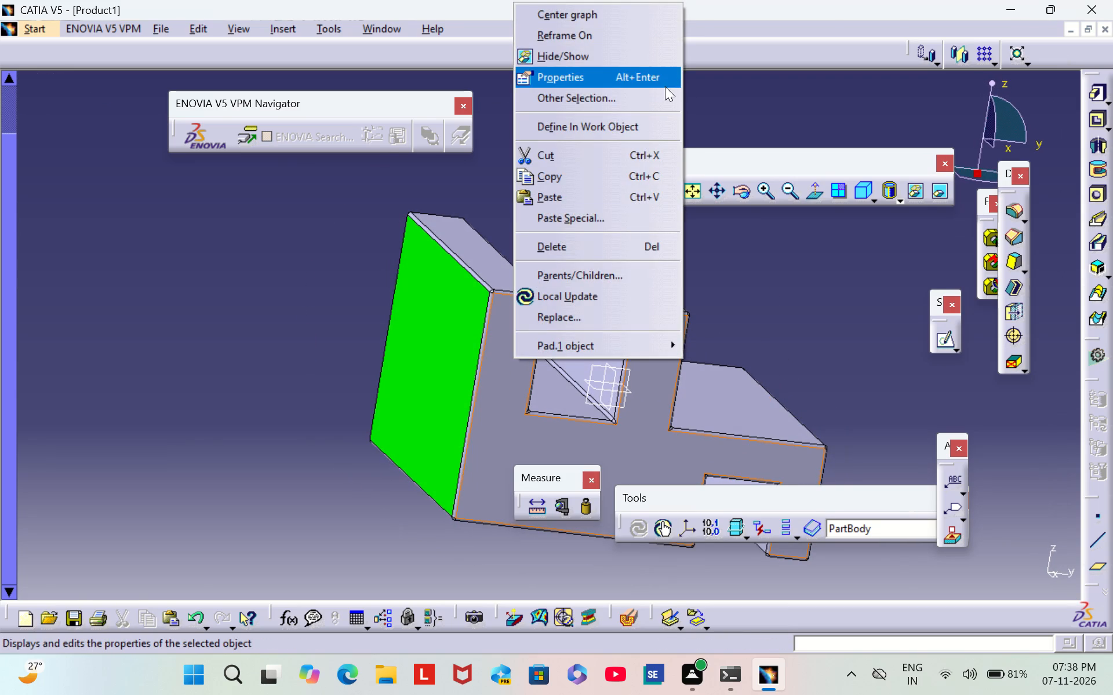
click(748, 186)
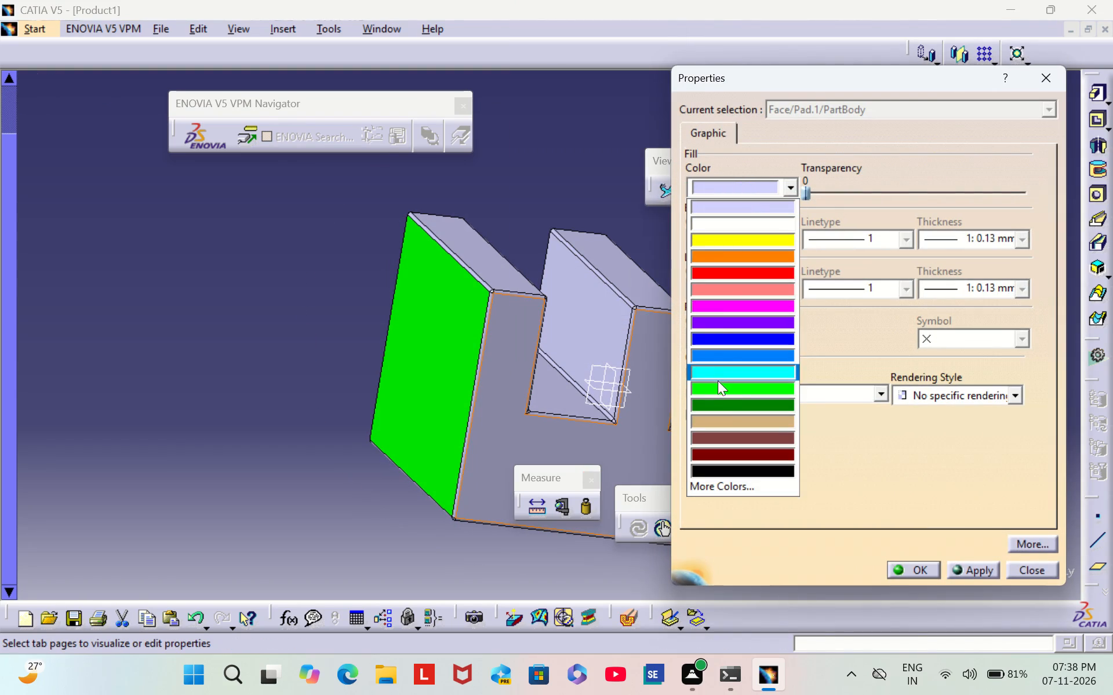
click(726, 392)
click(917, 570)
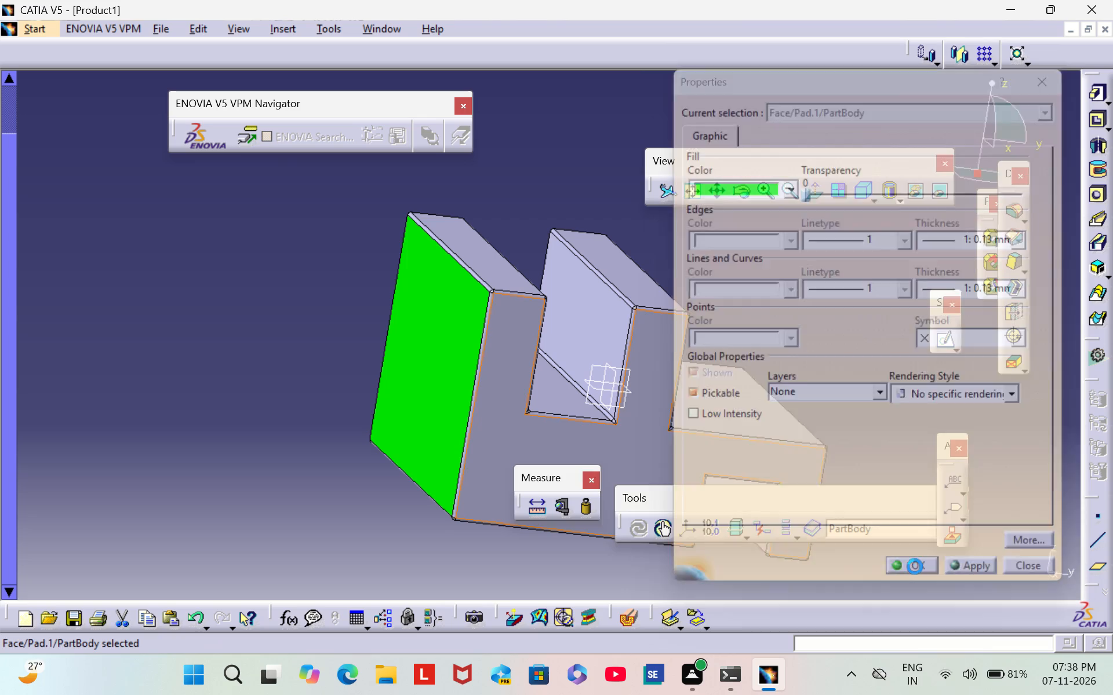
click(826, 352)
Set the fill colour of the lower step's top face to bright green.
middle_drag(826, 350, 535, 447)
scroll(826, 350, down, 1)
right_drag(826, 350, 535, 447)
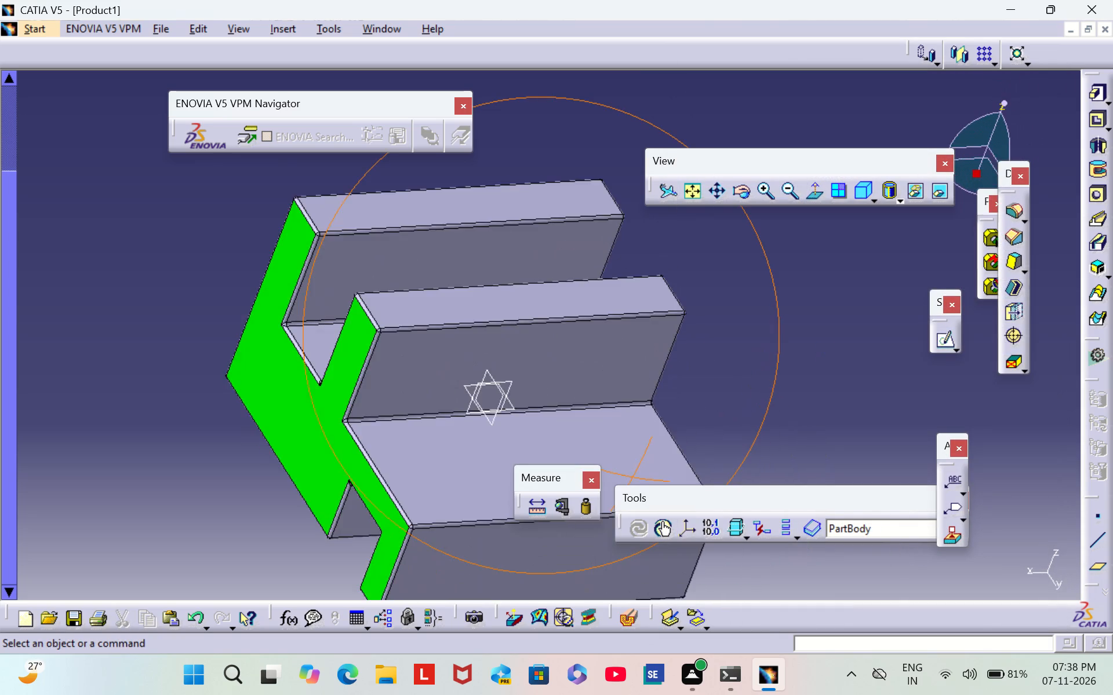
right_drag(535, 447, 505, 444)
middle_drag(535, 447, 494, 442)
right_click(442, 454)
click(587, 169)
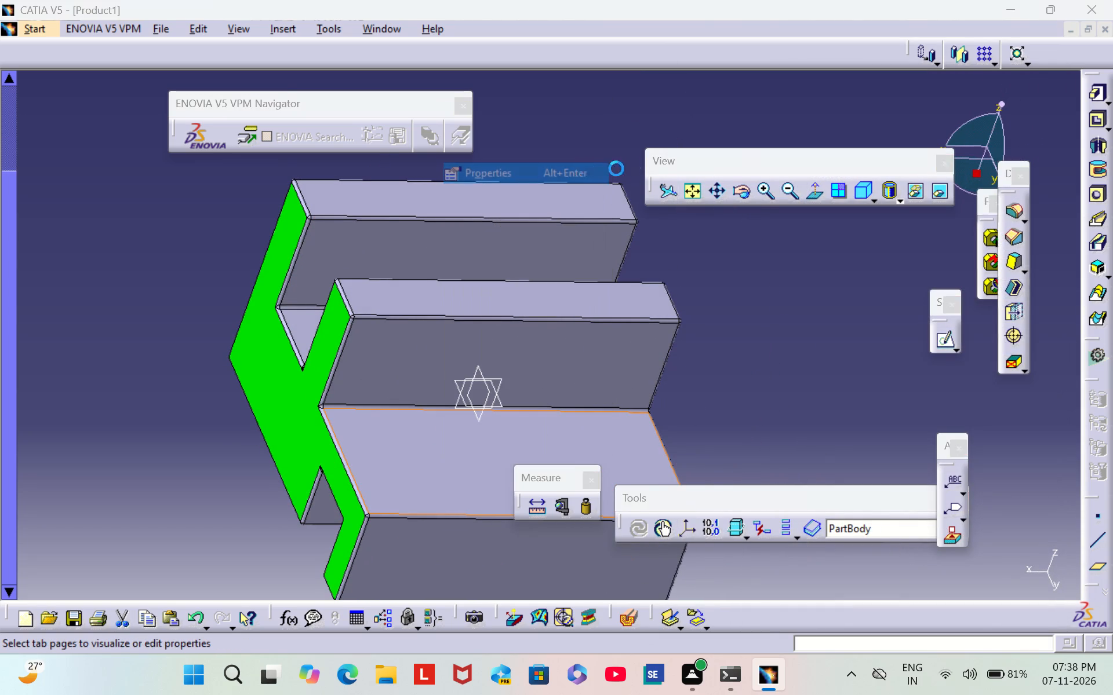
click(729, 185)
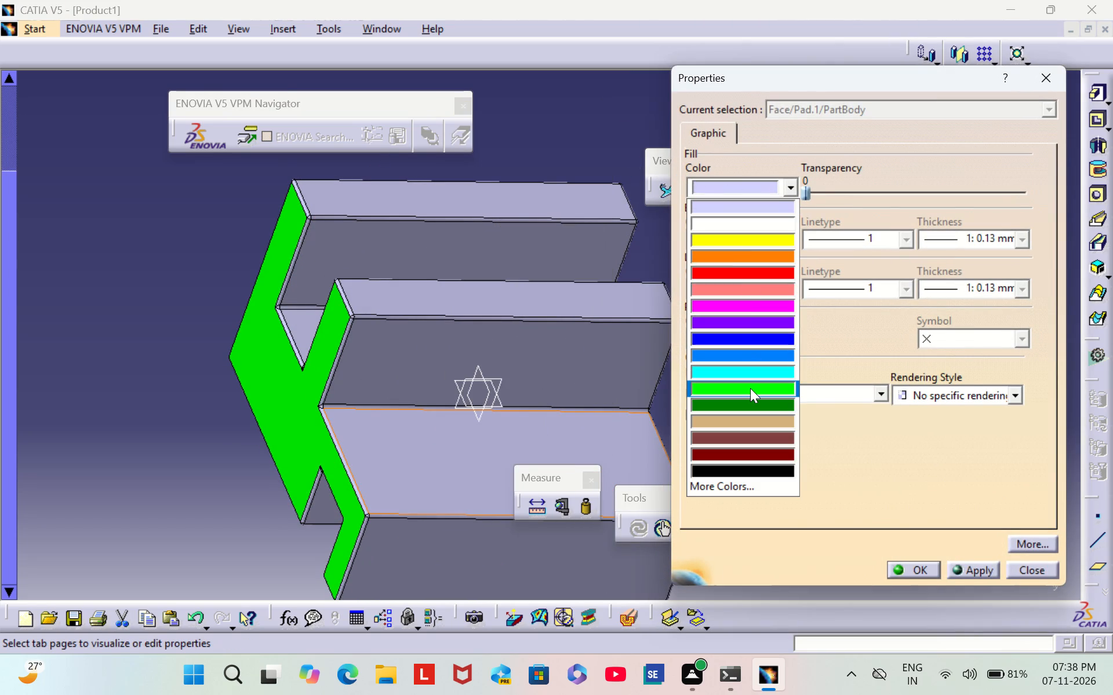
click(923, 573)
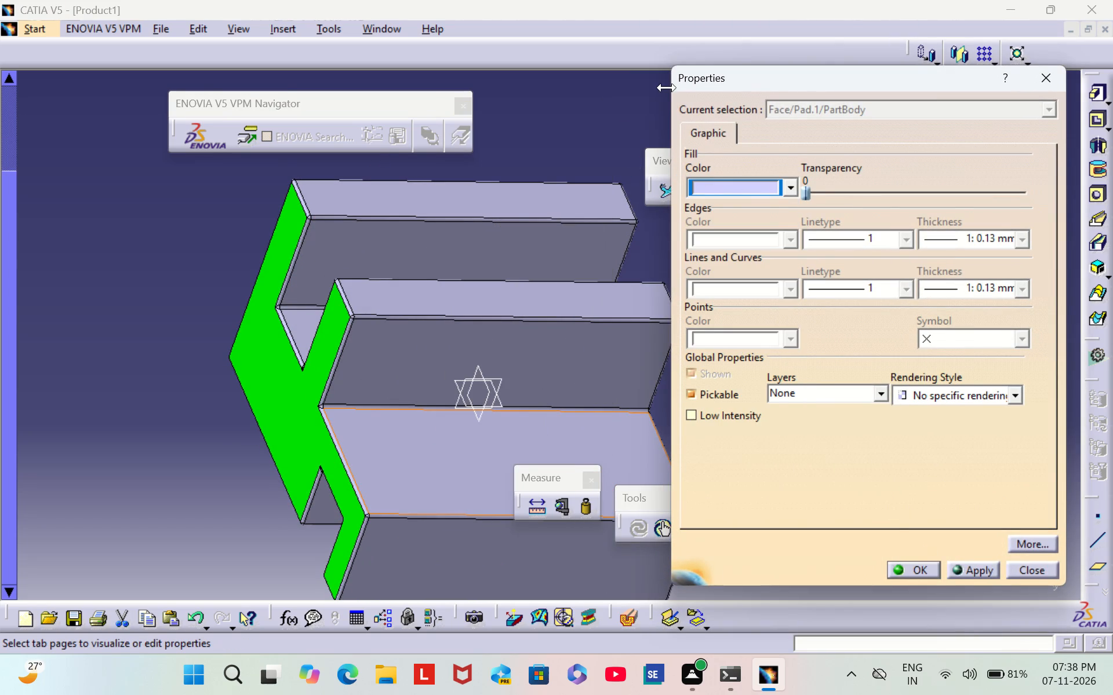
click(767, 185)
click(750, 392)
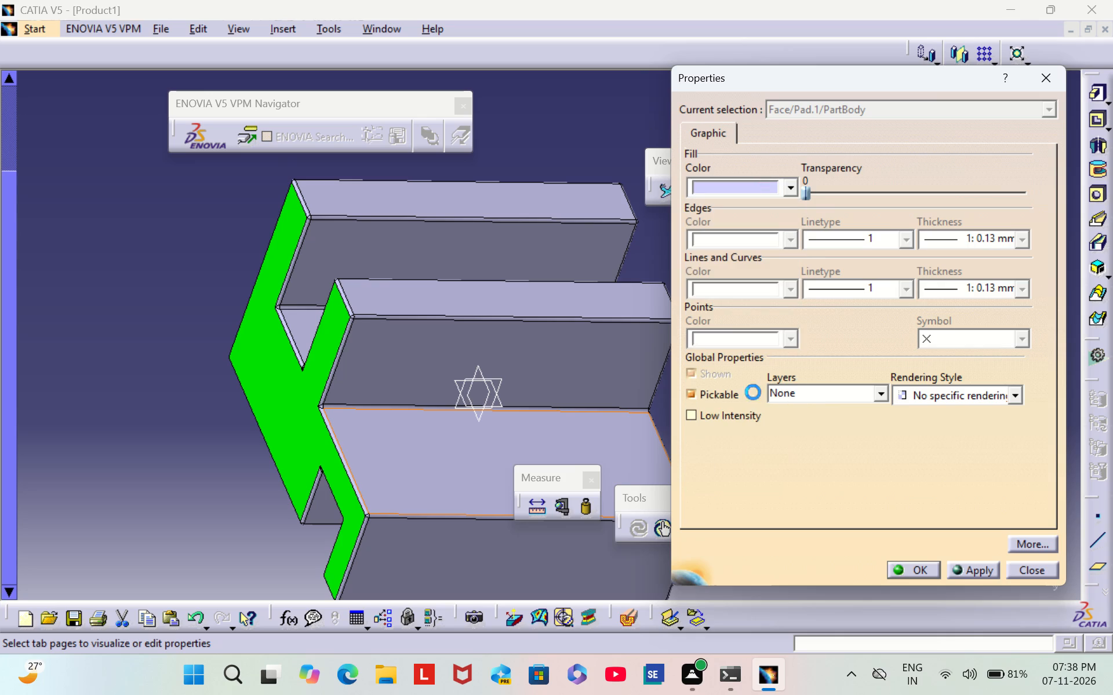
click(919, 568)
click(792, 385)
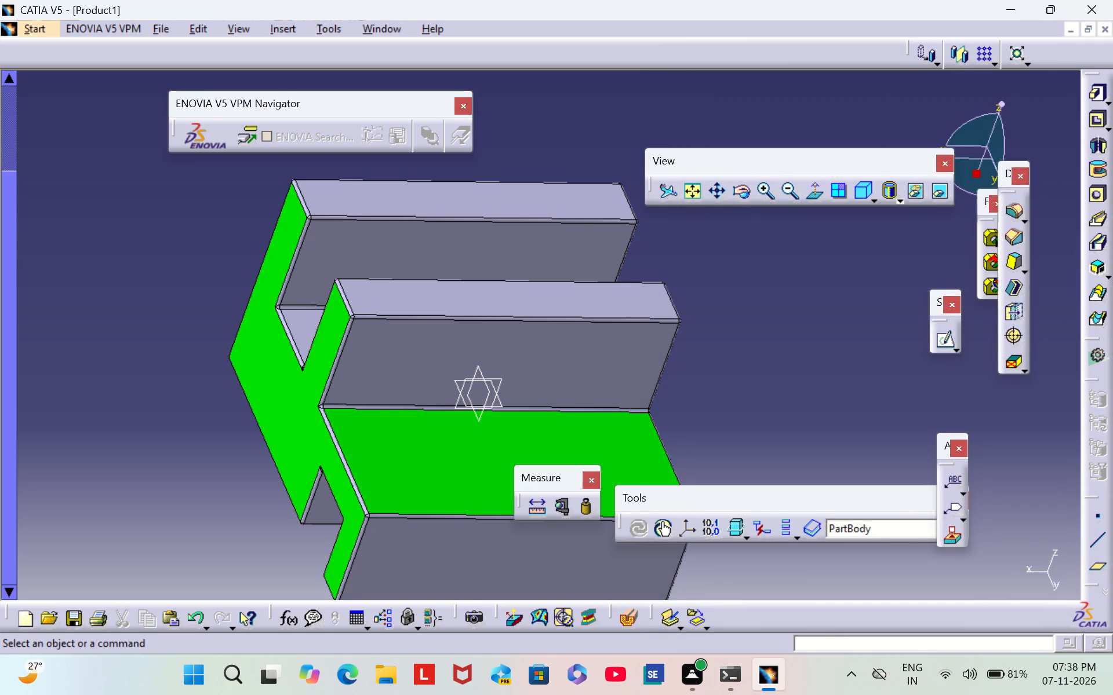
Set the fill colour of the middle wall's side face above the lower step to bright green.
middle_drag(784, 356, 752, 222)
right_drag(783, 354, 752, 222)
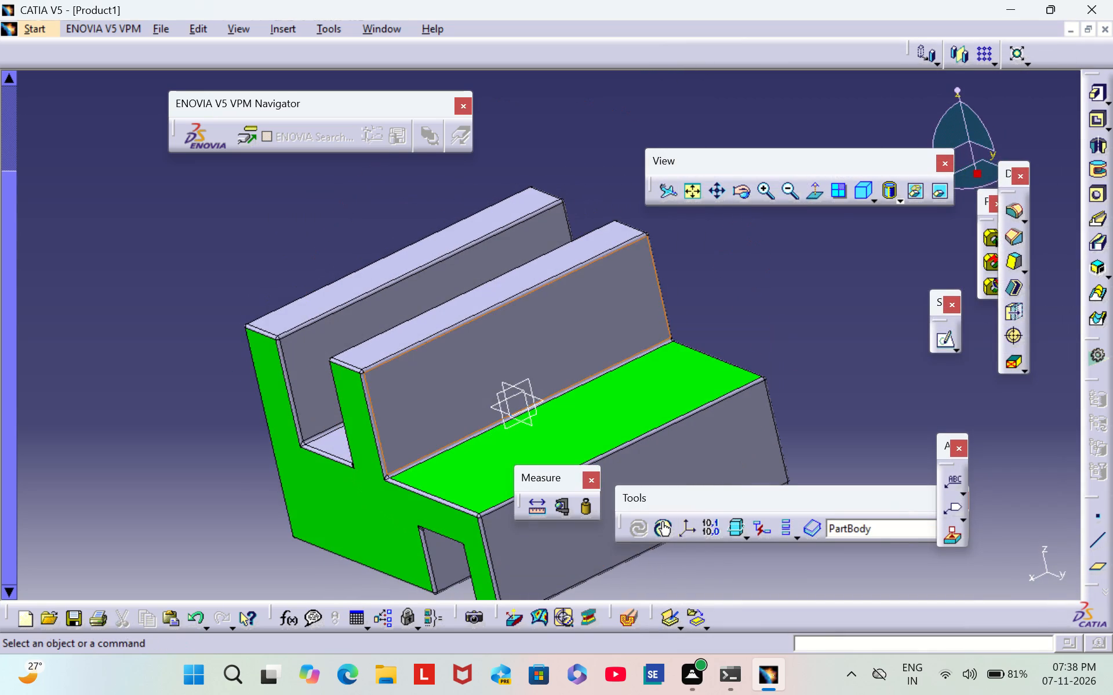
right_click(545, 334)
click(646, 367)
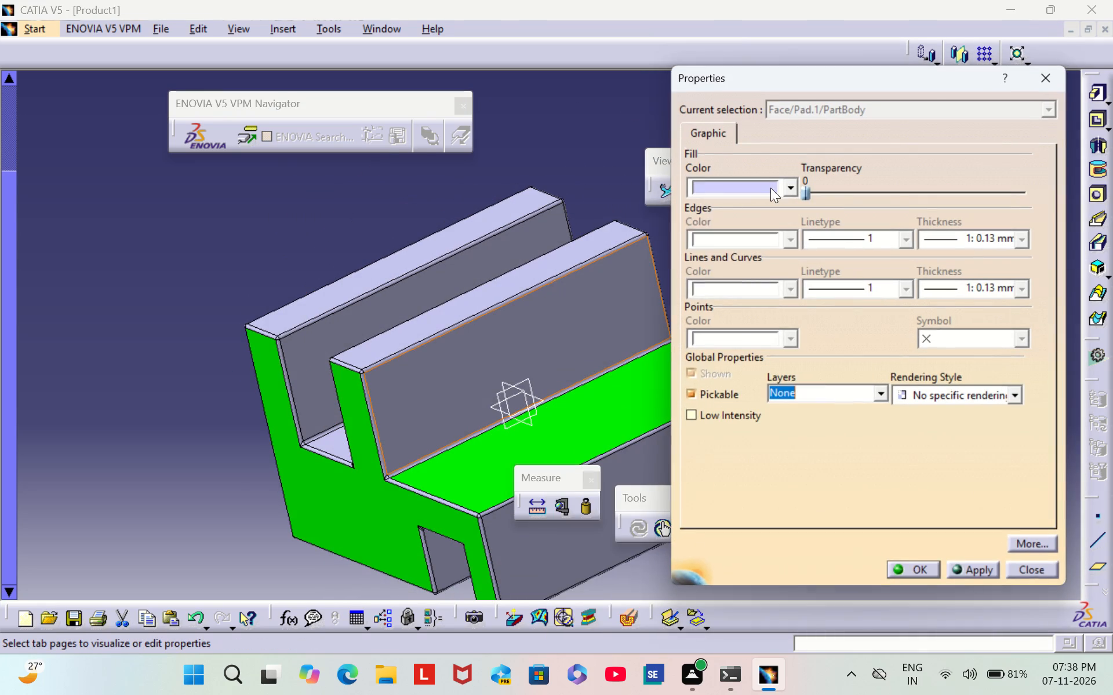
click(770, 188)
click(730, 386)
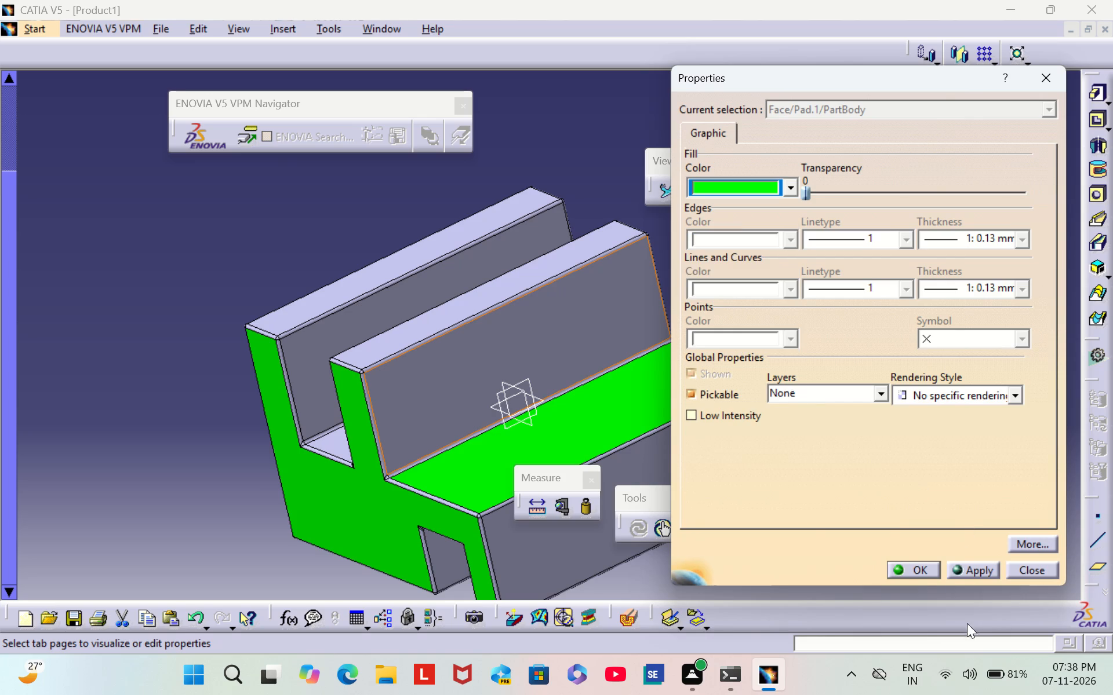
click(916, 572)
click(743, 317)
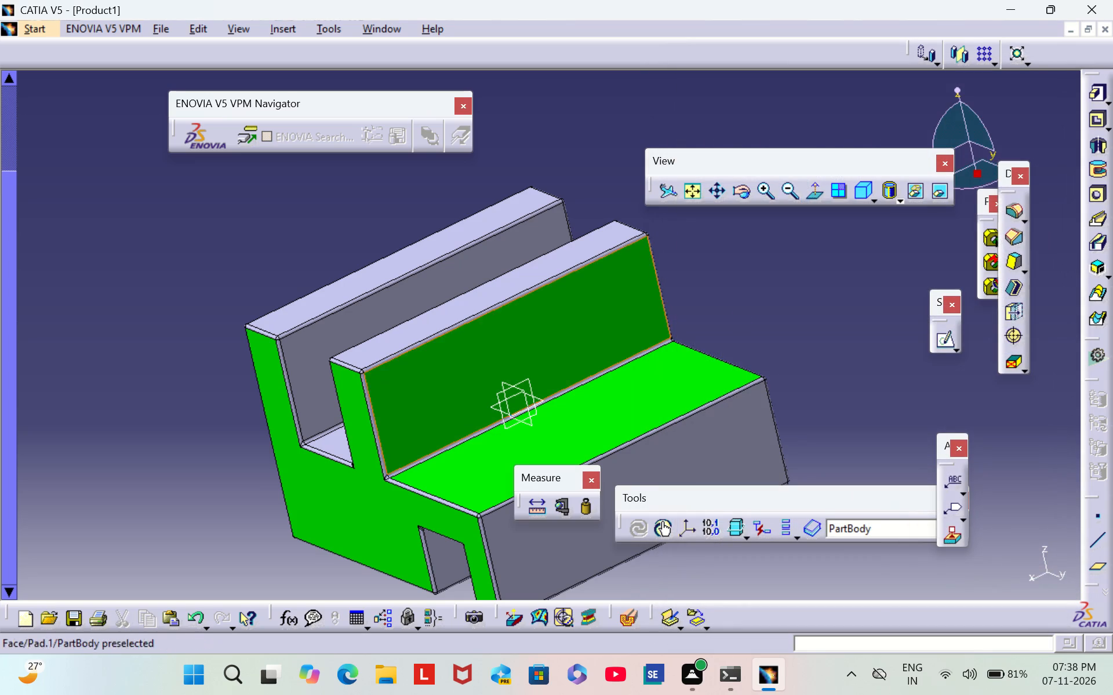
Set the fill colour of the slot's floor face between the two upright walls to bright green.
middle_drag(254, 477, 769, 538)
scroll(254, 477, down, 1)
right_drag(254, 475, 769, 538)
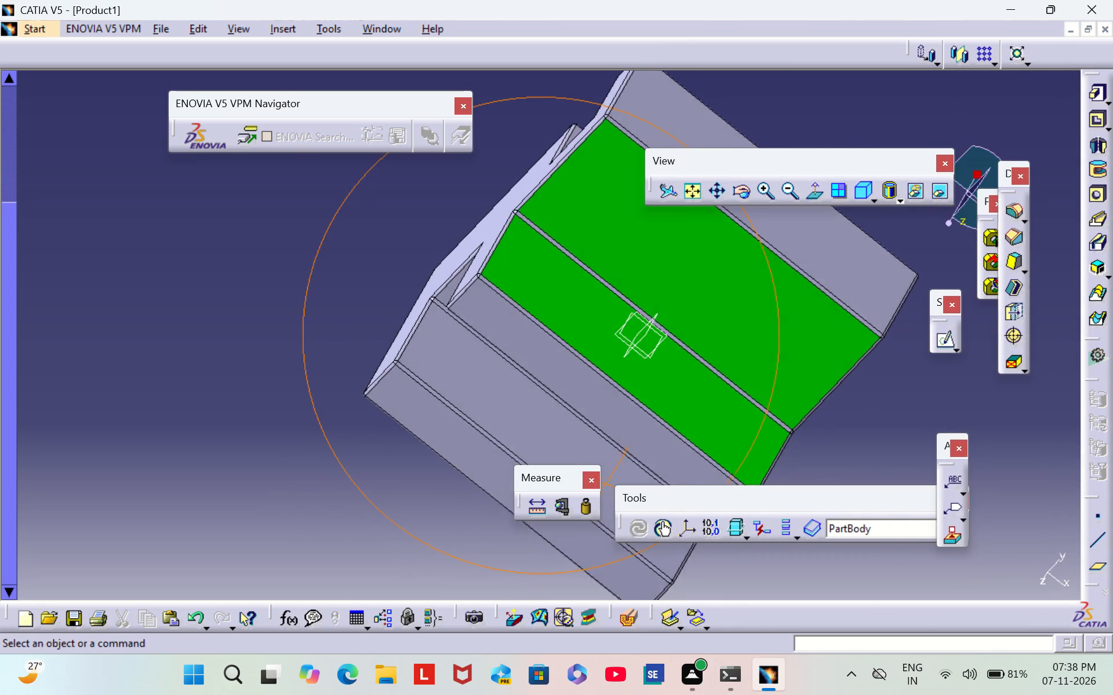
right_drag(769, 538, 780, 527)
middle_drag(769, 538, 780, 527)
middle_drag(294, 485, 454, 331)
right_drag(297, 470, 454, 331)
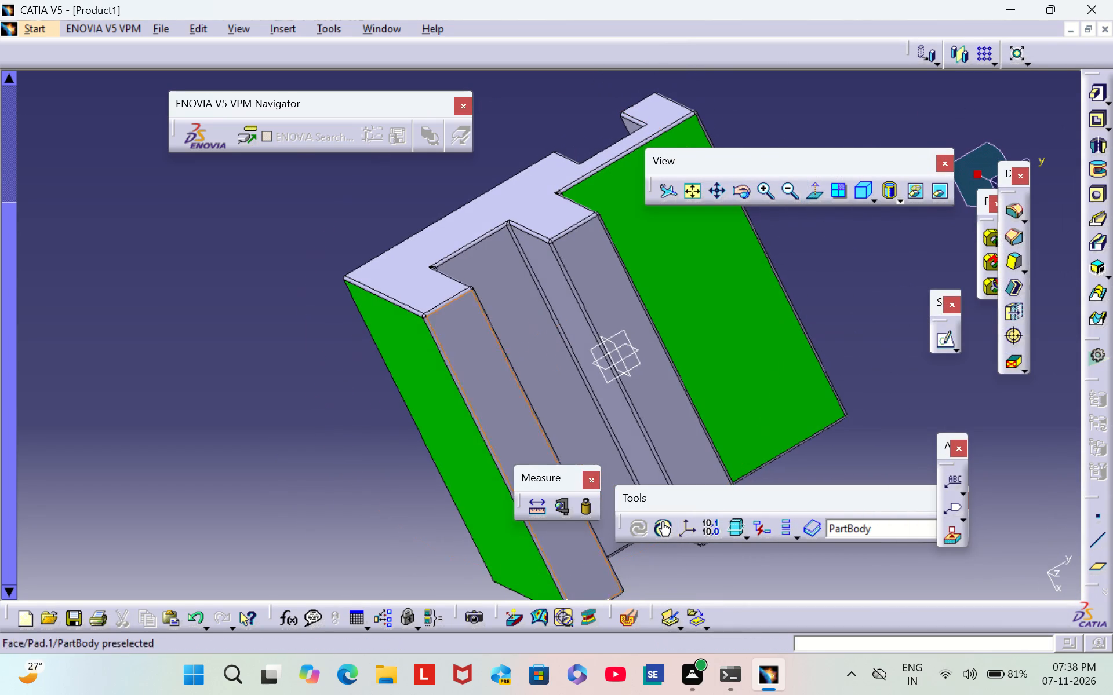
right_click(515, 313)
click(594, 365)
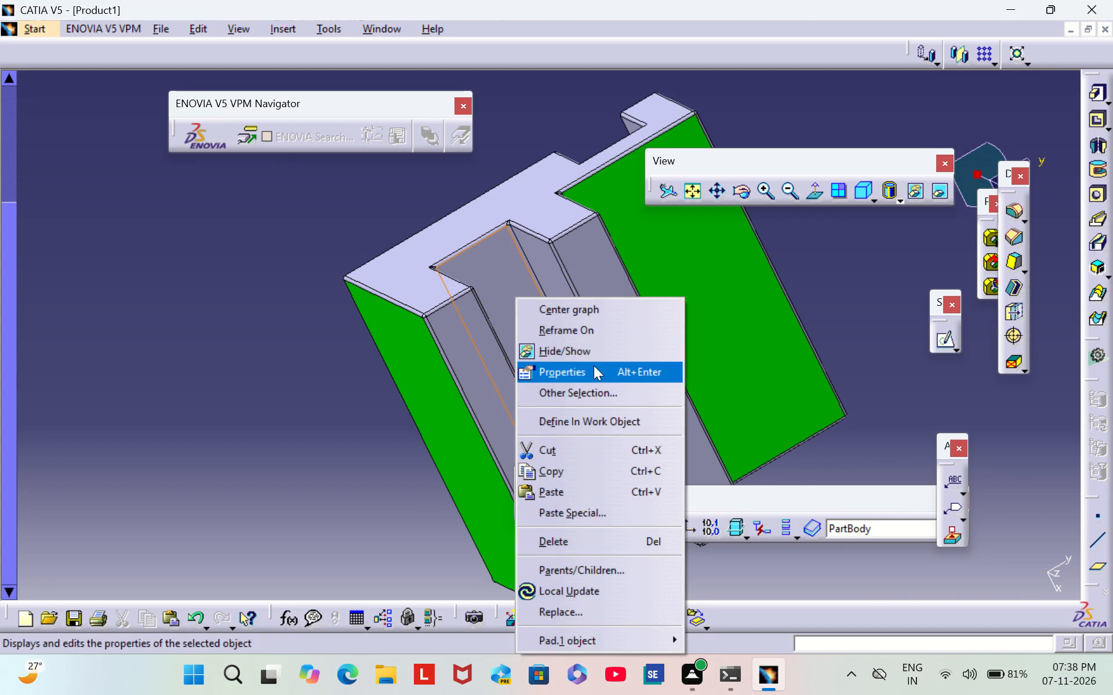
click(754, 188)
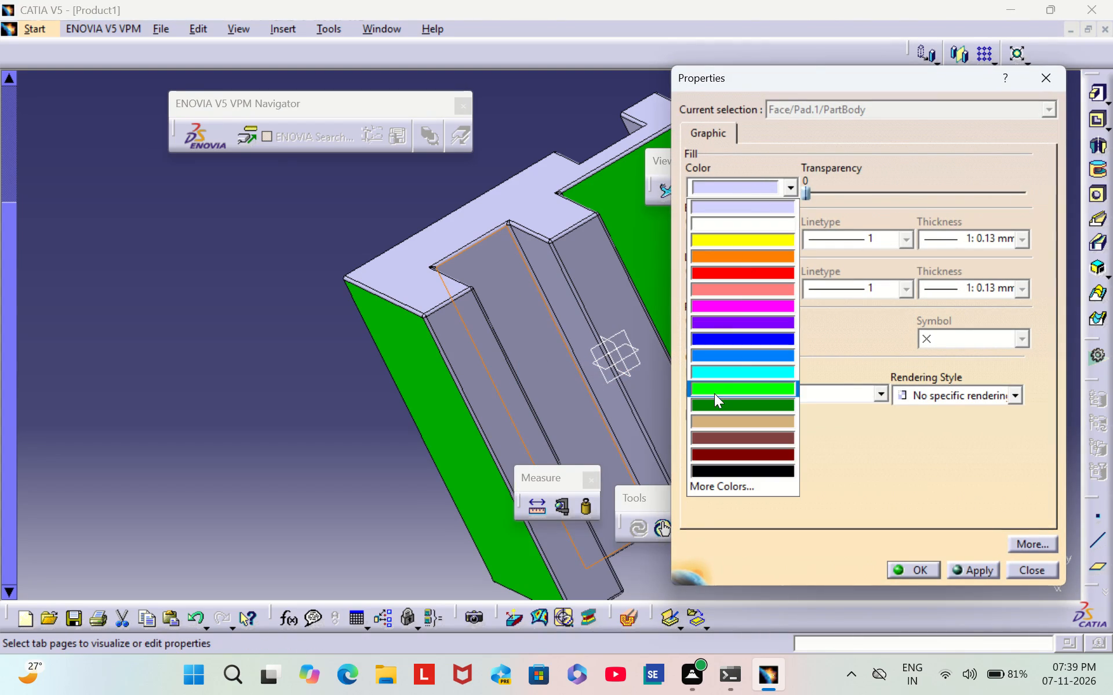
click(716, 392)
click(912, 572)
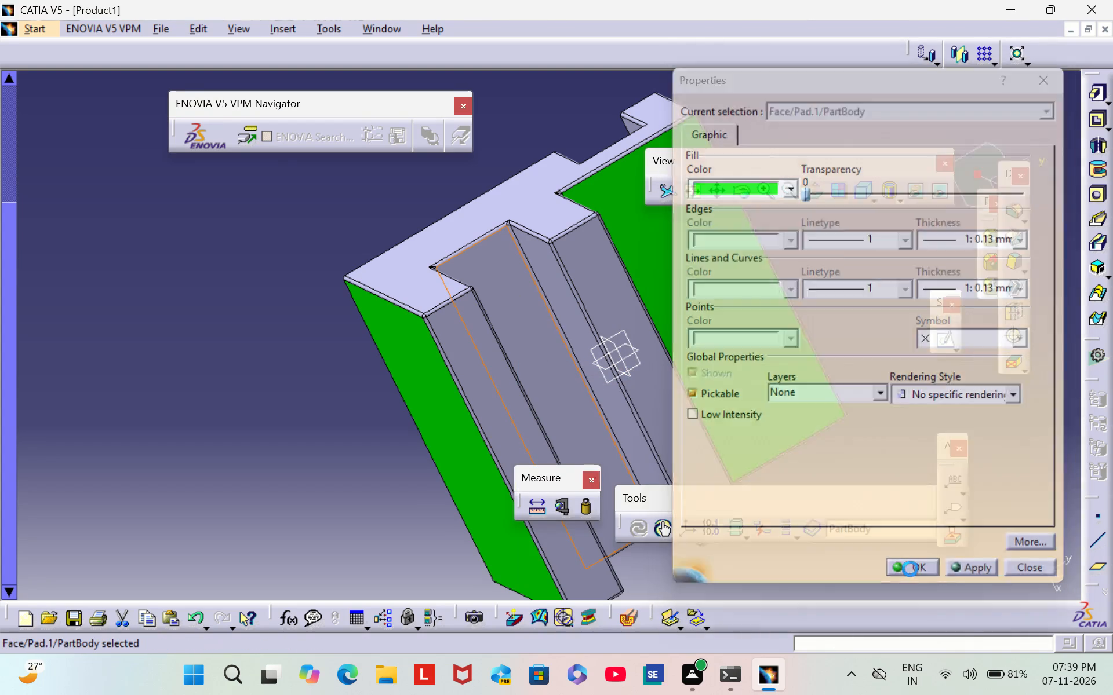
click(897, 423)
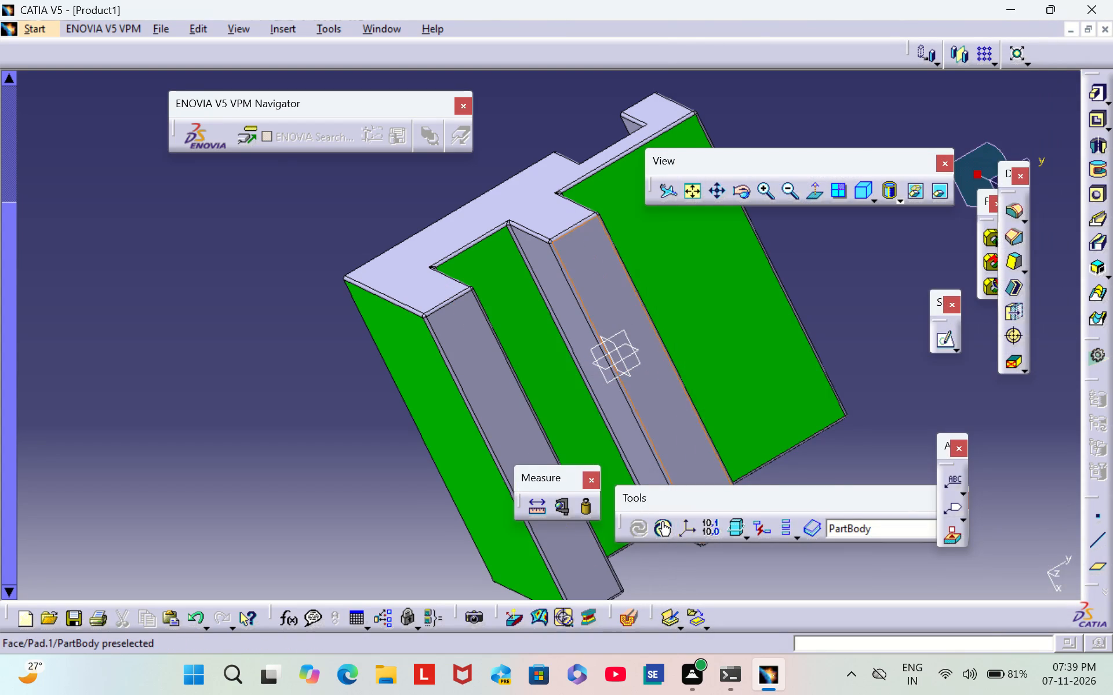
Set the fill colour of the middle wall's narrow top face to bright green.
right_click(689, 446)
click(781, 163)
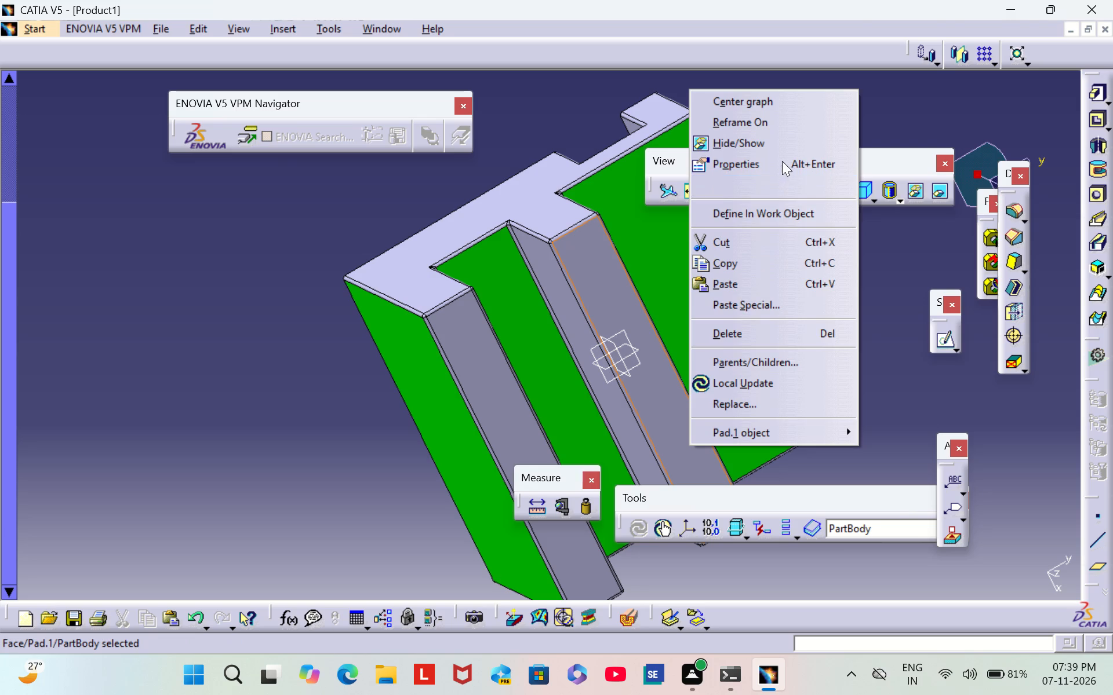
click(773, 186)
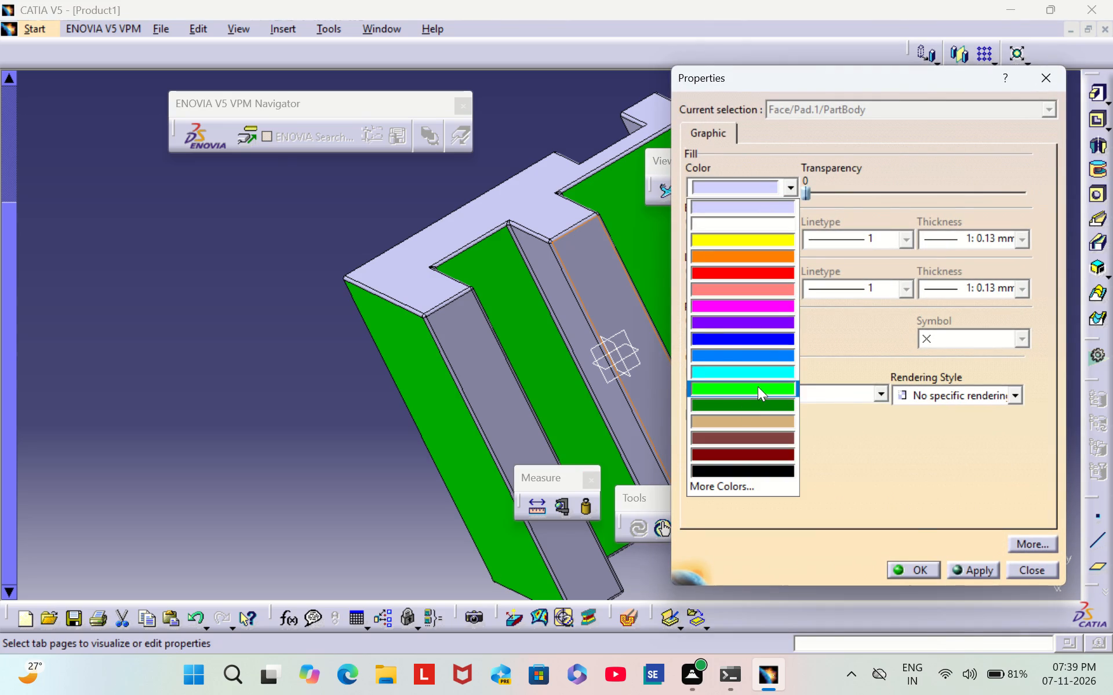
click(758, 386)
click(914, 573)
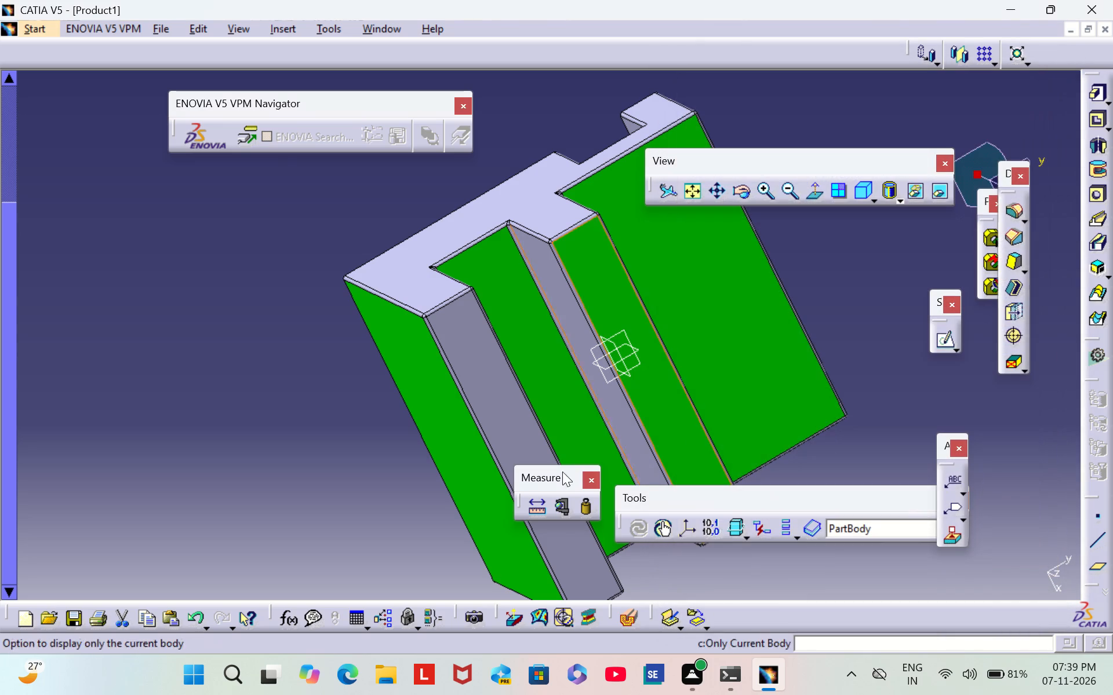
click(330, 414)
Set the fill colour of the narrow top face of the outer wall at negative y to bright green.
right_click(493, 380)
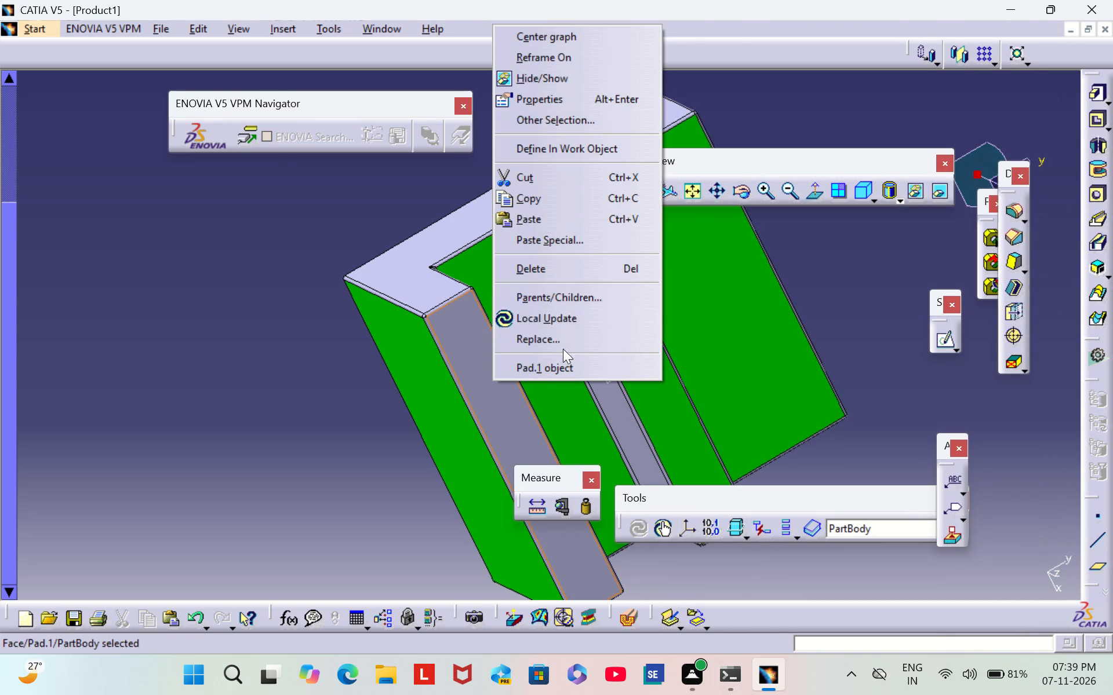
click(608, 92)
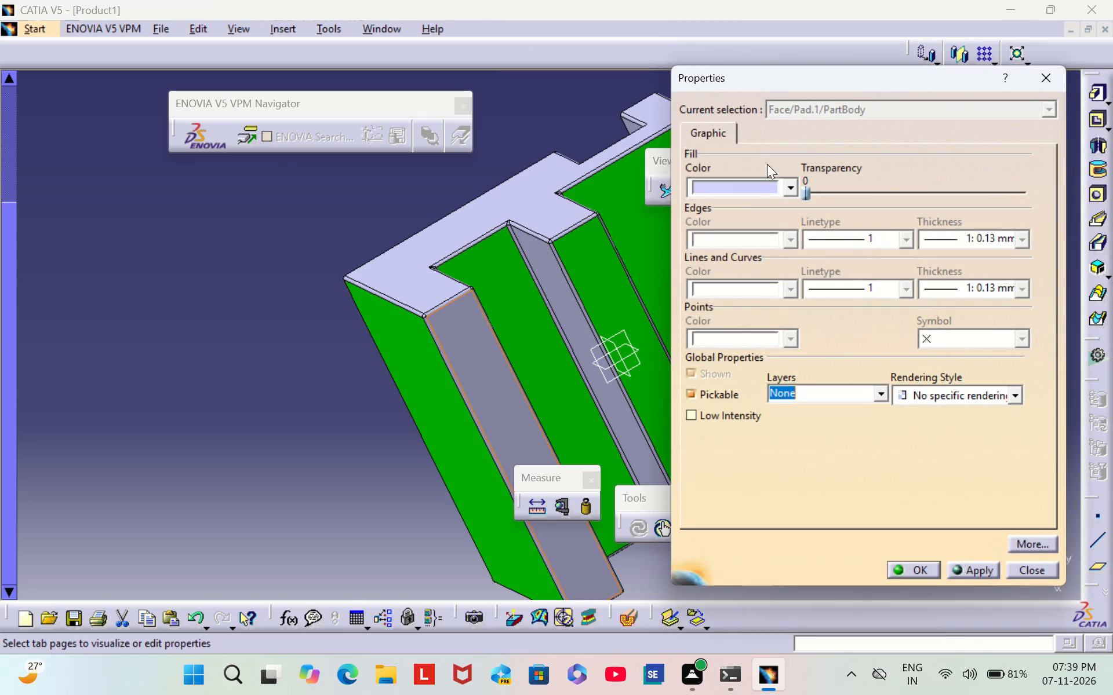
click(766, 185)
click(740, 392)
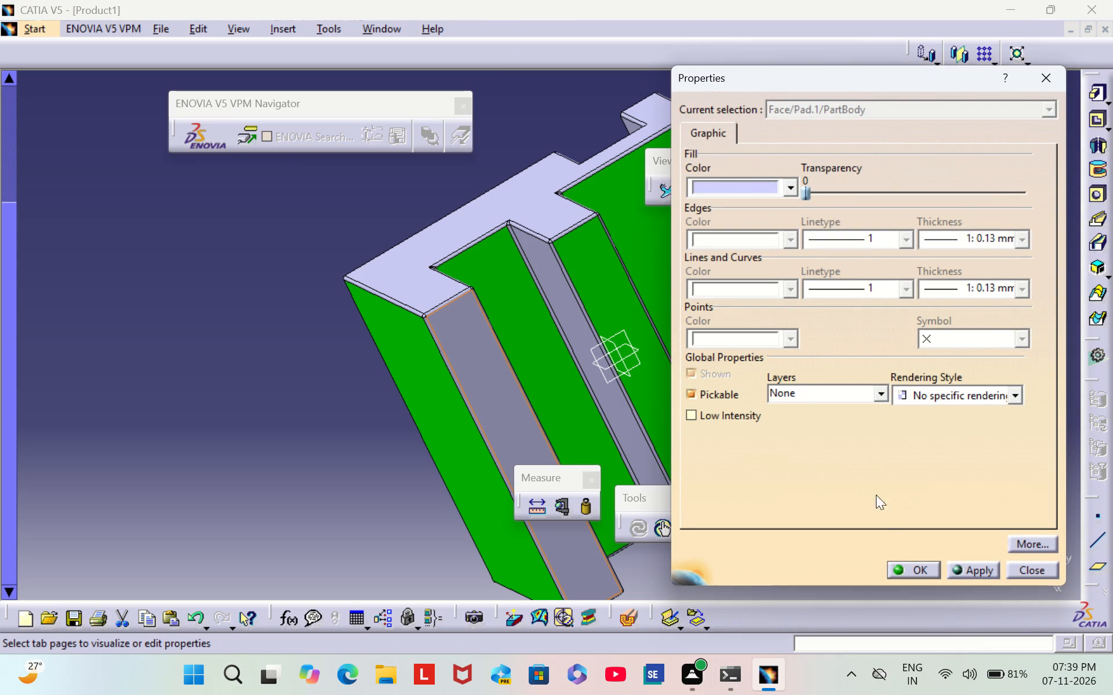
click(919, 568)
click(335, 460)
Set the fill colour of the opposite end face, at the negative x end of the block, to bright green.
middle_drag(333, 453, 595, 120)
right_drag(325, 444, 595, 120)
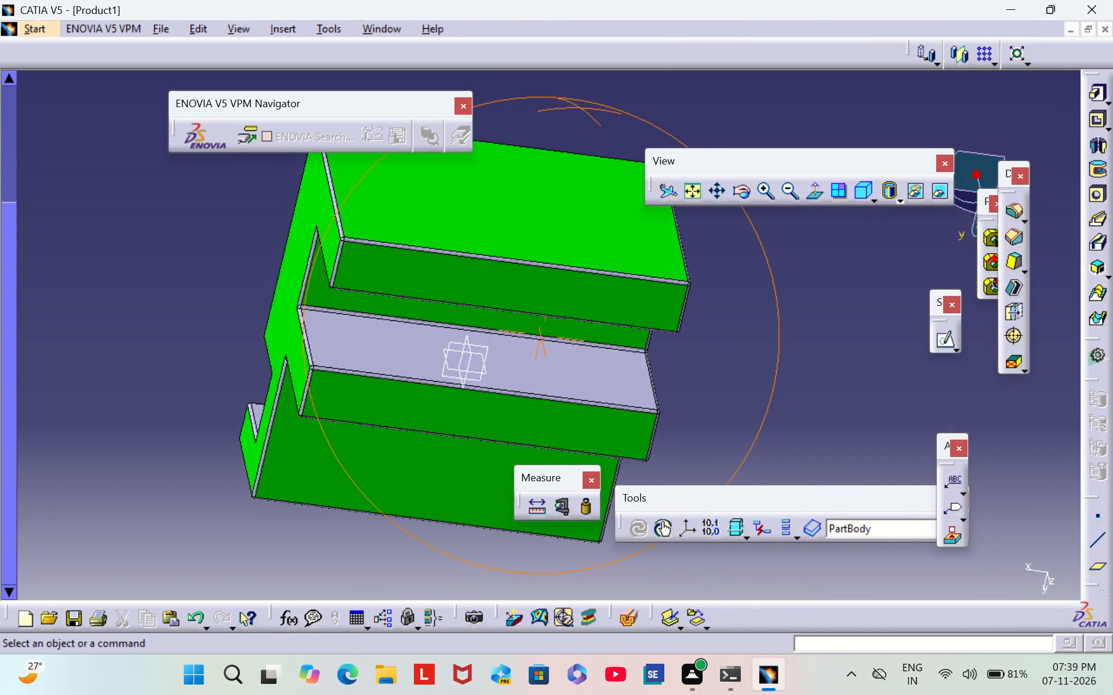
right_drag(595, 120, 493, 365)
middle_drag(595, 120, 493, 365)
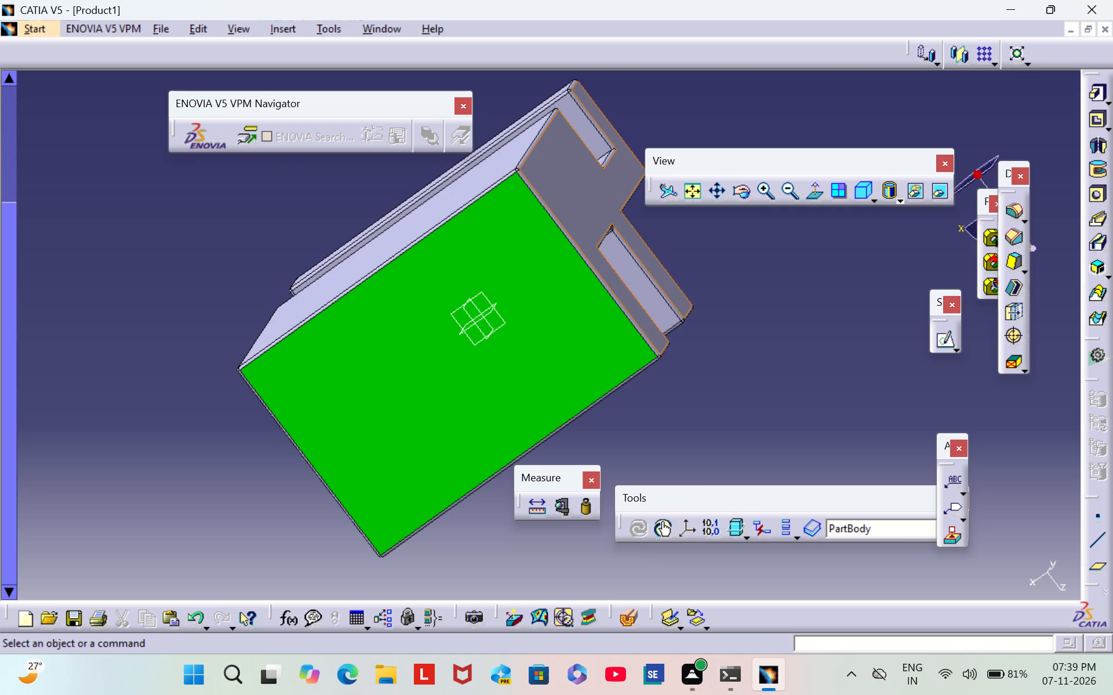
right_click(588, 222)
click(641, 298)
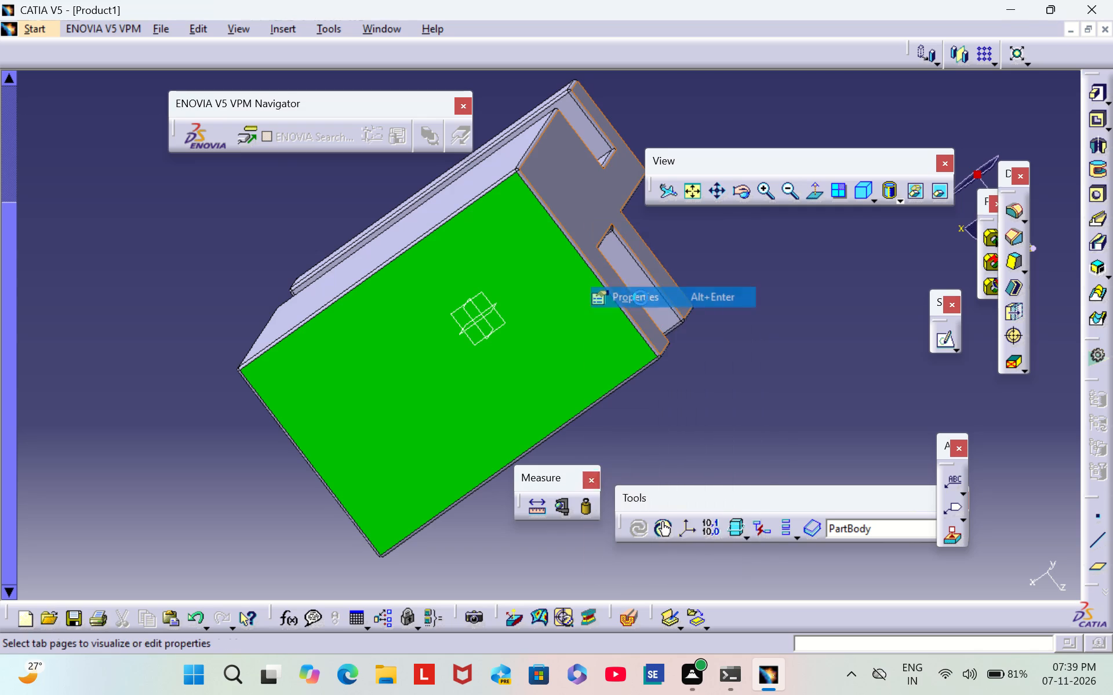
click(776, 186)
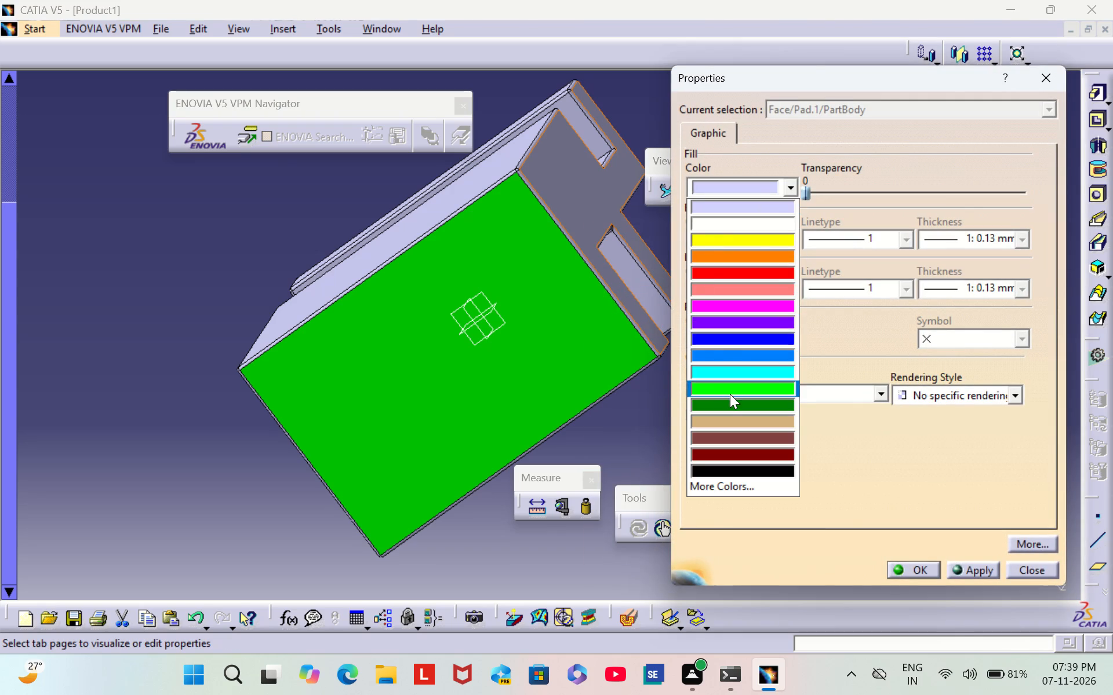
click(730, 394)
click(927, 569)
click(865, 349)
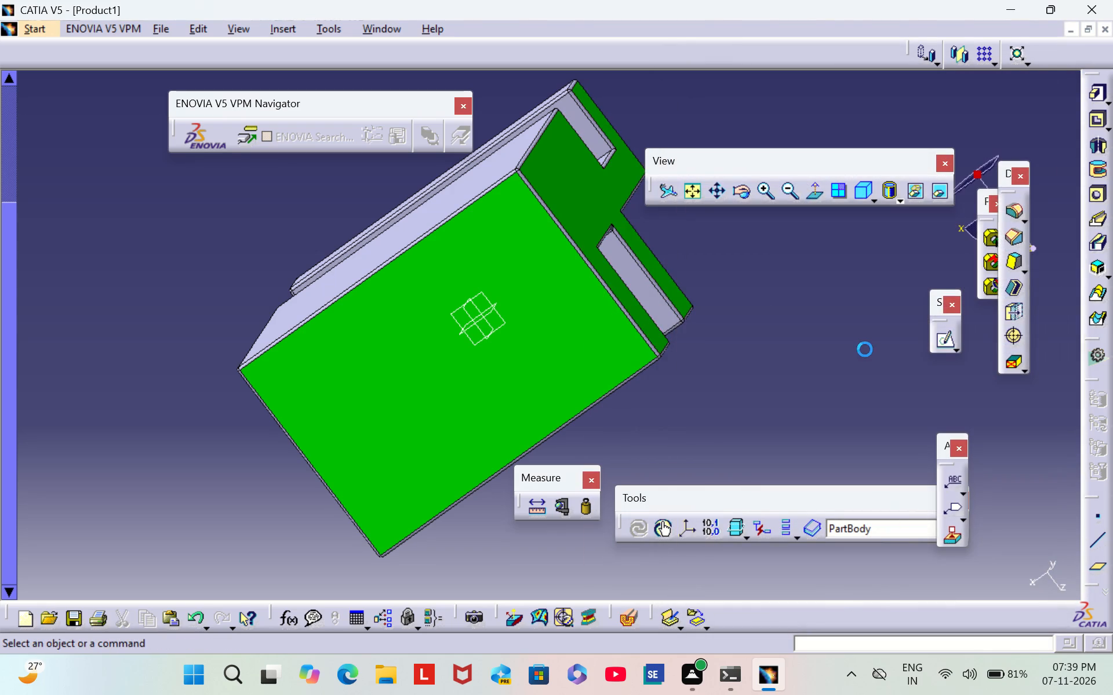
Set the fill colour of the middle wall's side face inside the slot, facing the outer wall, to bright green.
middle_drag(893, 340, 641, 300)
scroll(893, 339, down, 1)
right_drag(893, 337, 641, 298)
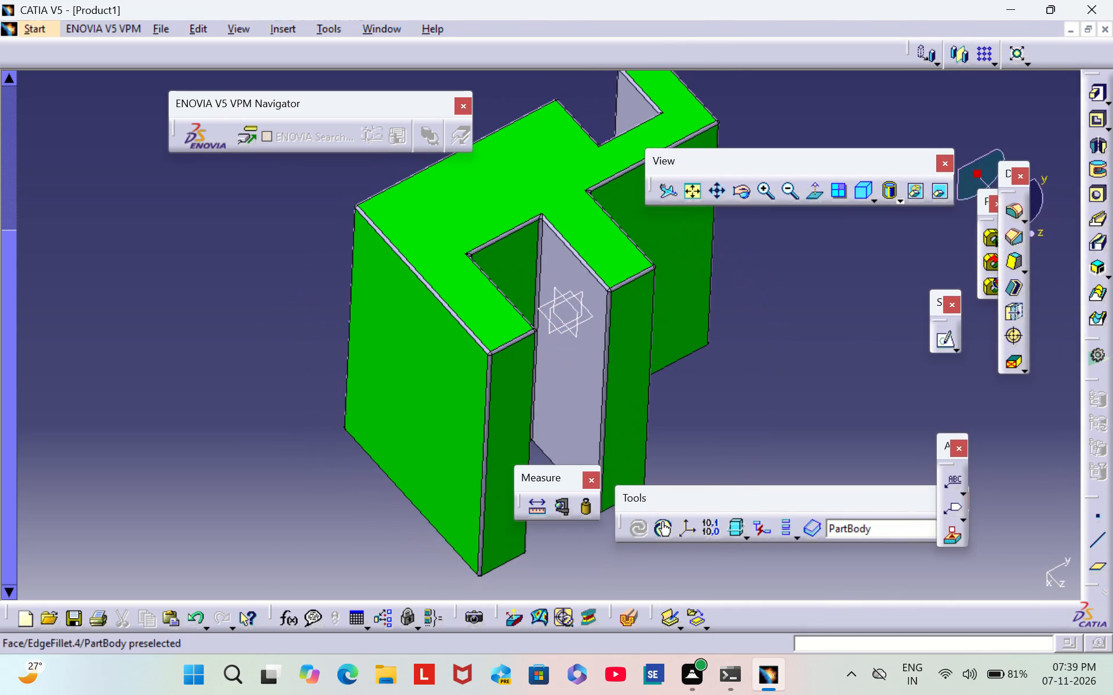
right_click(572, 401)
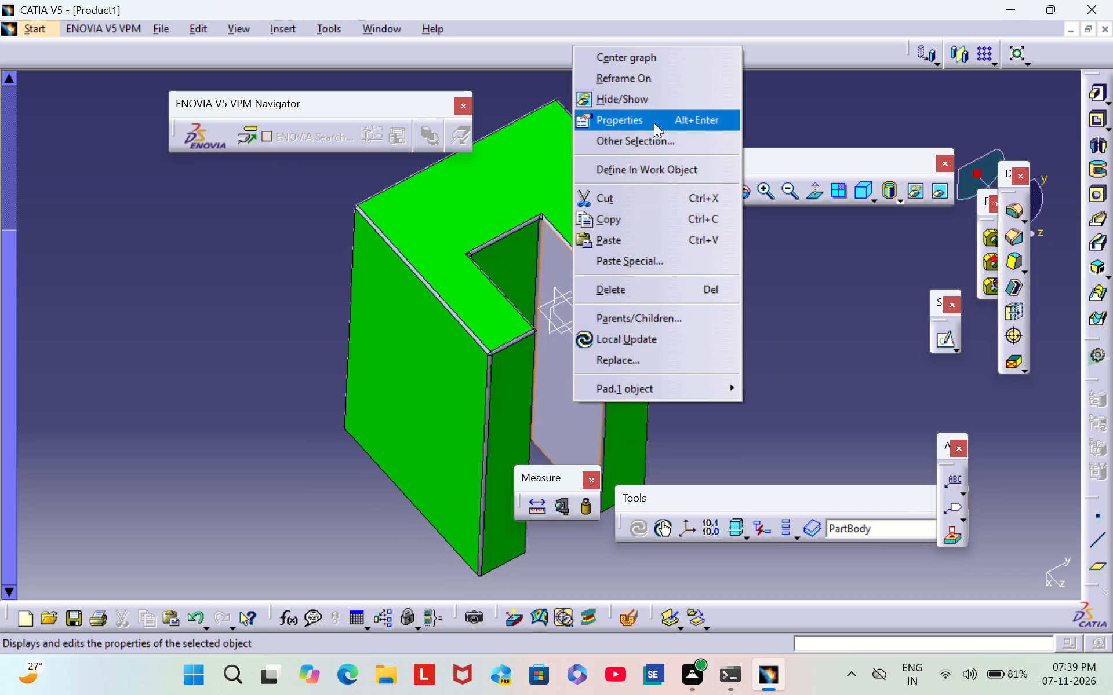
click(654, 123)
click(758, 188)
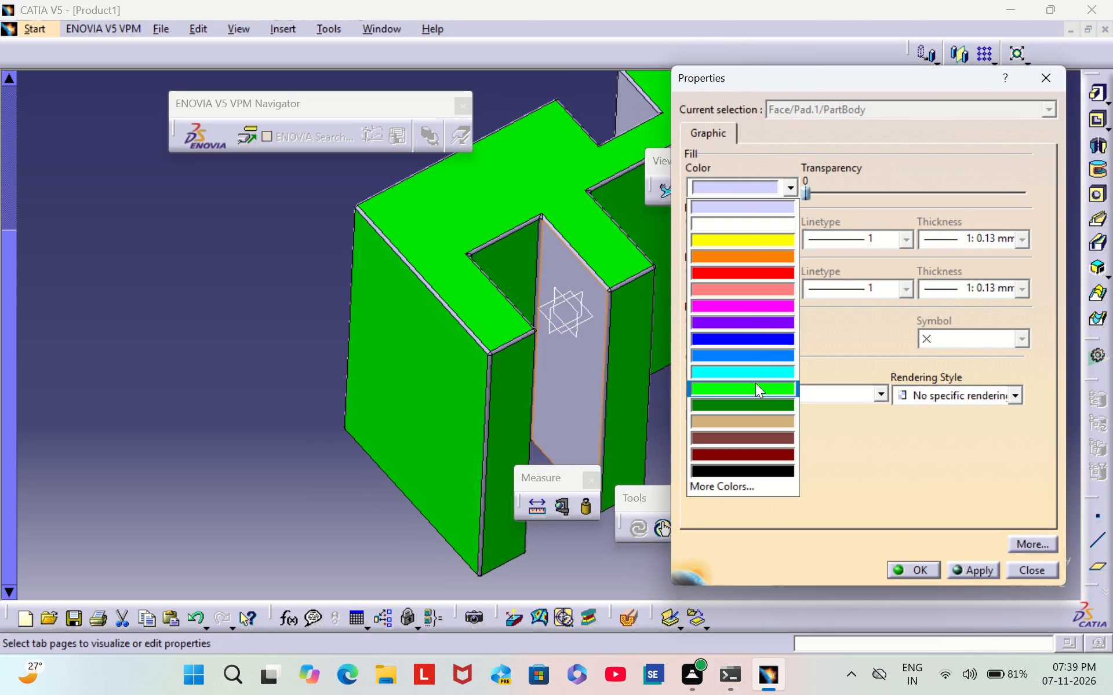
click(758, 389)
click(912, 576)
click(821, 426)
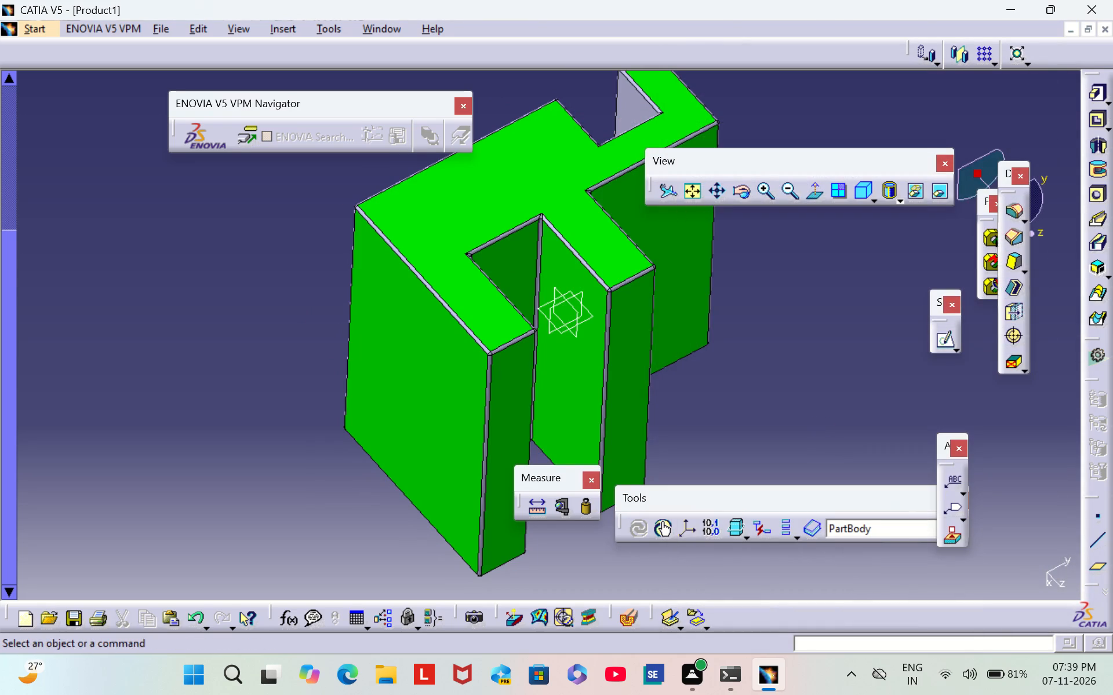
Set the fill colour of the block's large flat underside face to bright green.
scroll(307, 305, down, 2)
middle_drag(307, 305, 583, 363)
right_drag(307, 304, 583, 363)
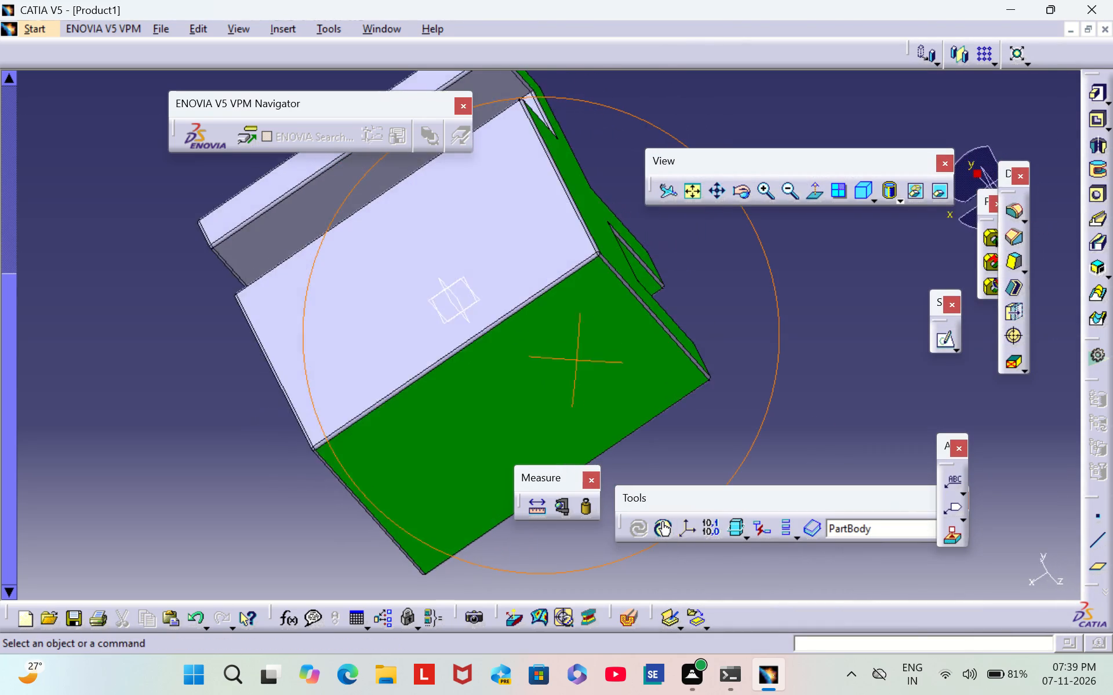
right_drag(583, 363, 678, 395)
middle_drag(583, 363, 678, 393)
scroll(678, 390, up, 1)
right_click(582, 275)
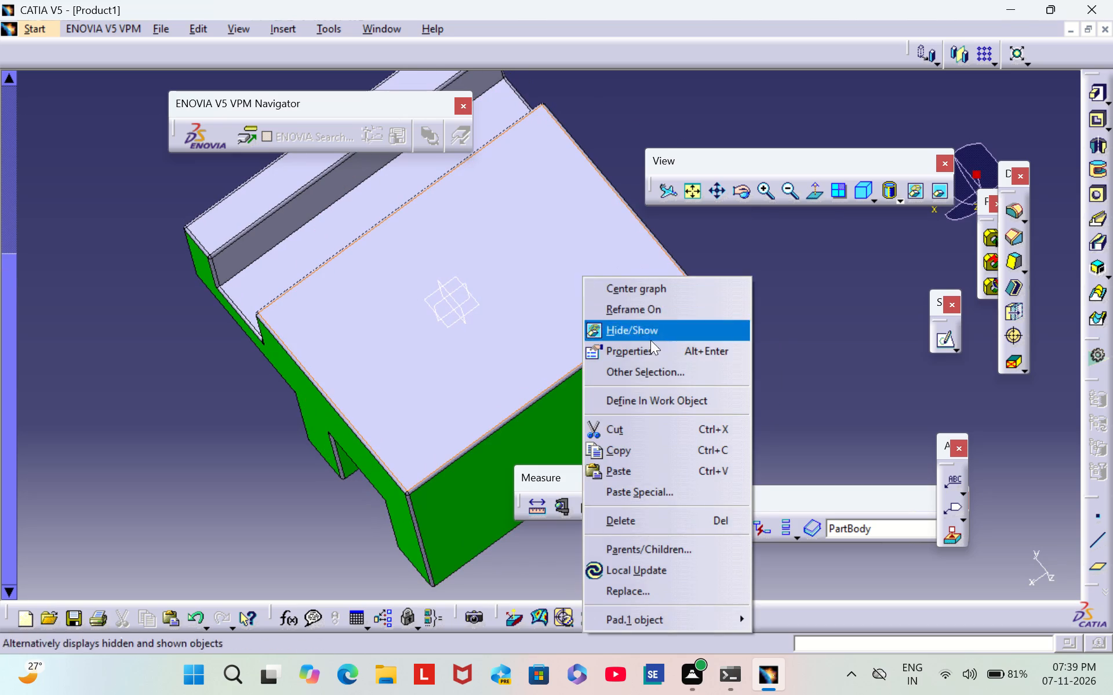
click(637, 352)
click(781, 191)
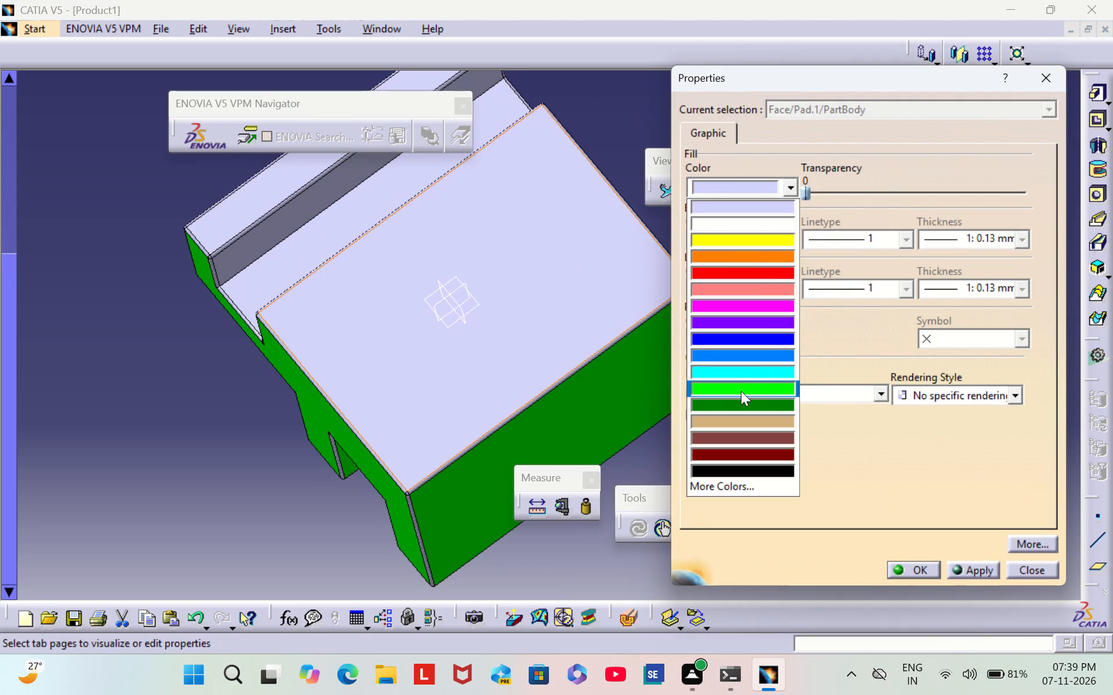
click(740, 392)
click(925, 570)
click(259, 455)
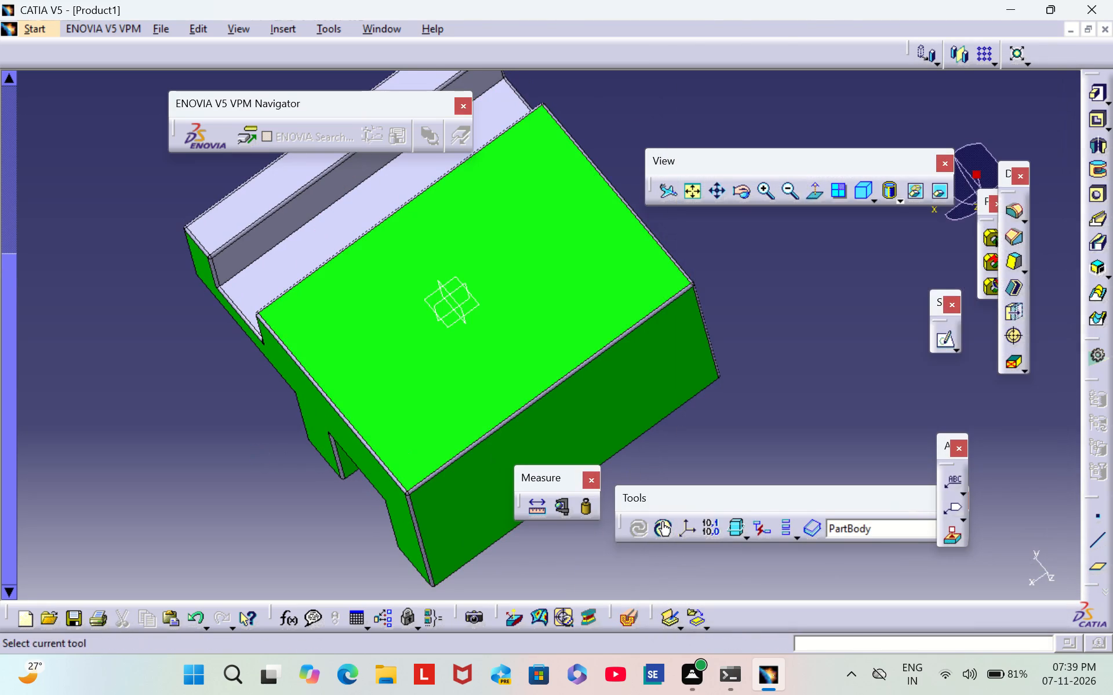
Set the fill colour of the underside groove's side face, adjoining the large underside face, to bright green.
middle_drag(245, 429, 543, 499)
scroll(245, 429, down, 1)
right_drag(249, 430, 543, 499)
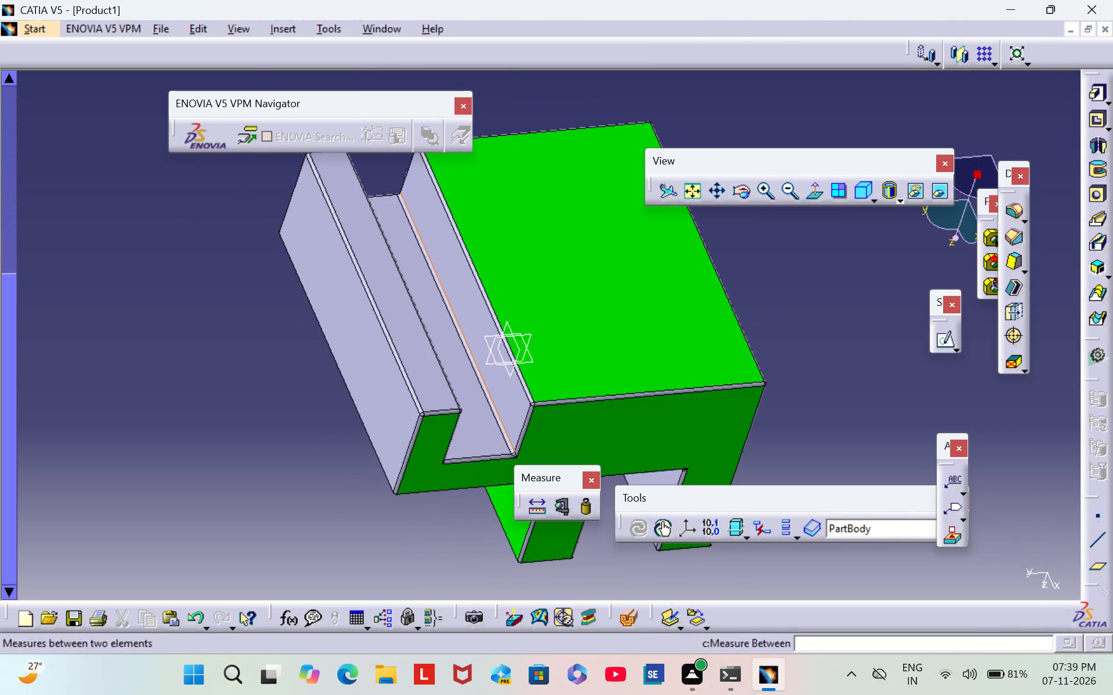
right_click(453, 272)
click(520, 350)
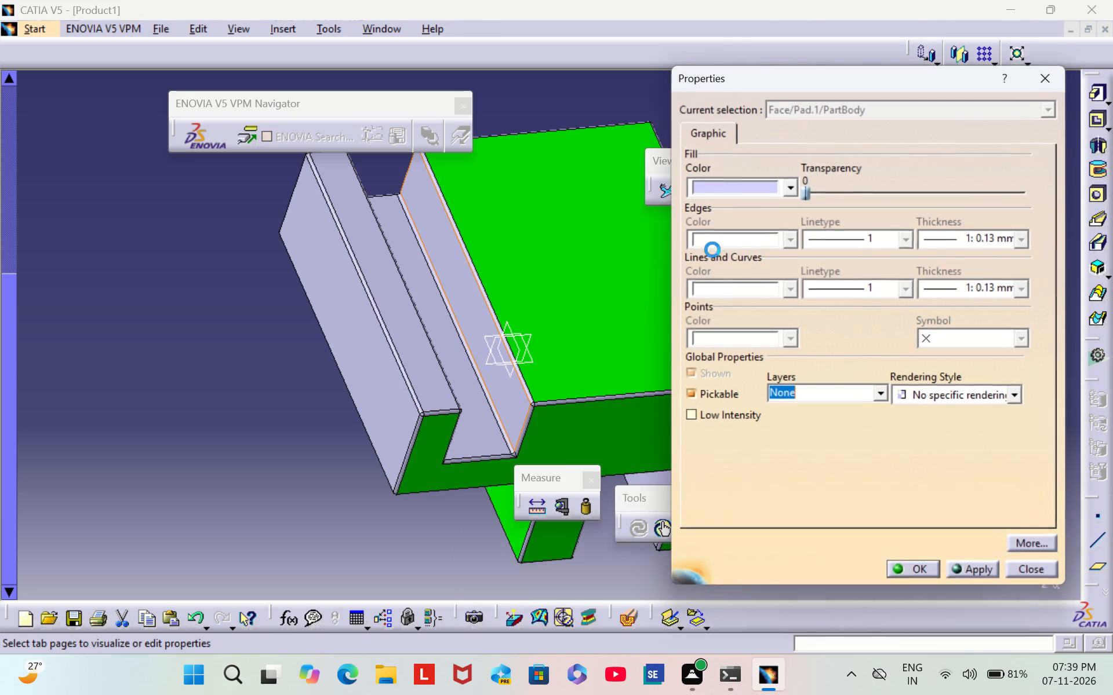
click(784, 191)
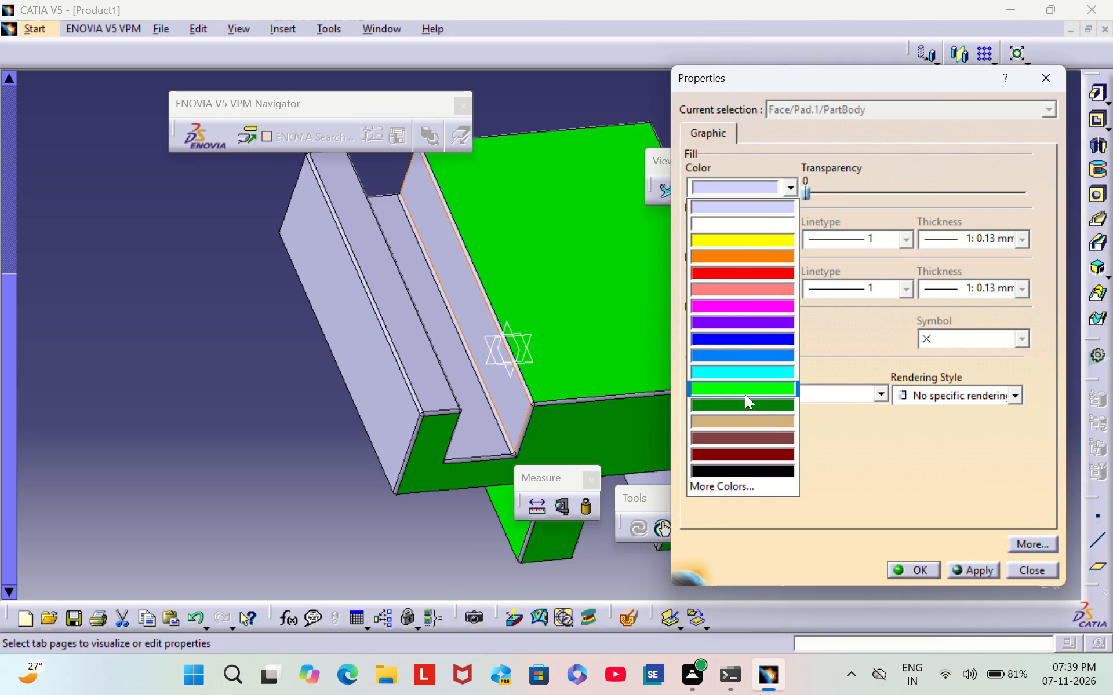
click(745, 394)
click(918, 569)
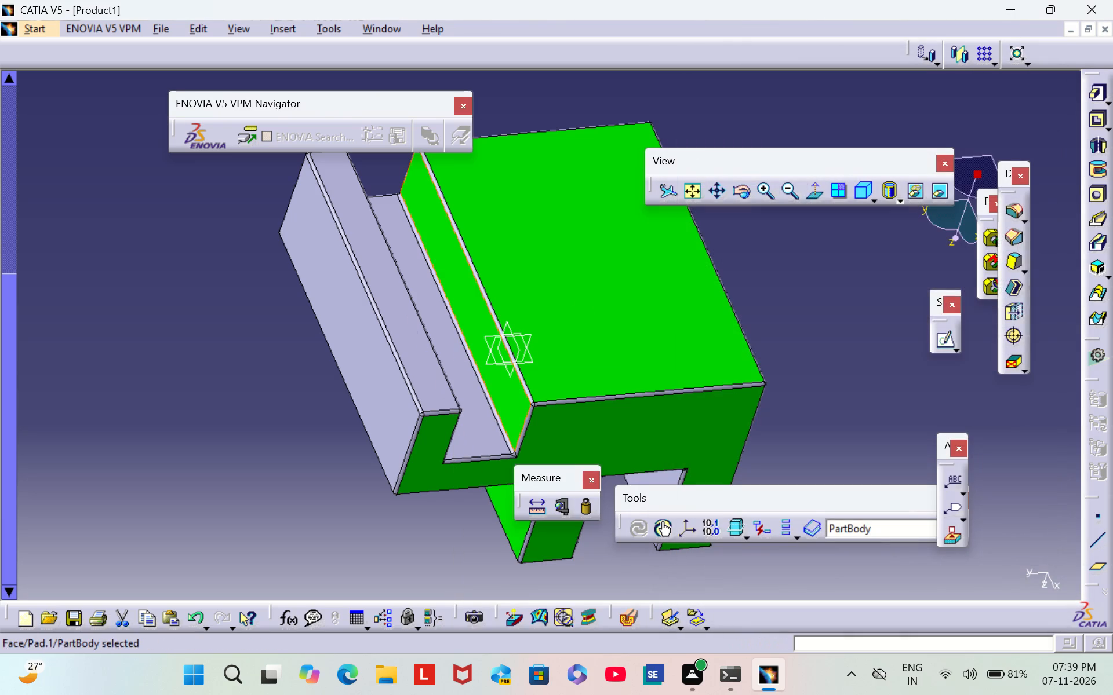
click(290, 396)
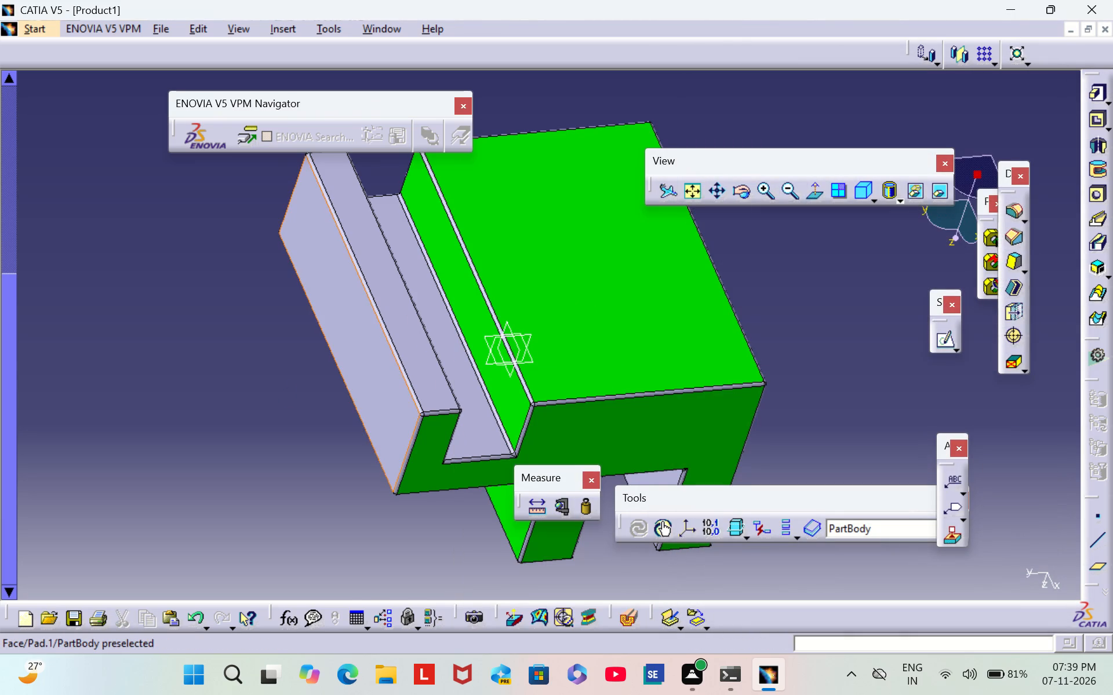
Set the fill colour of the block's outer side face at positive y, beside the underside groove, to bright green.
right_click(329, 308)
click(377, 364)
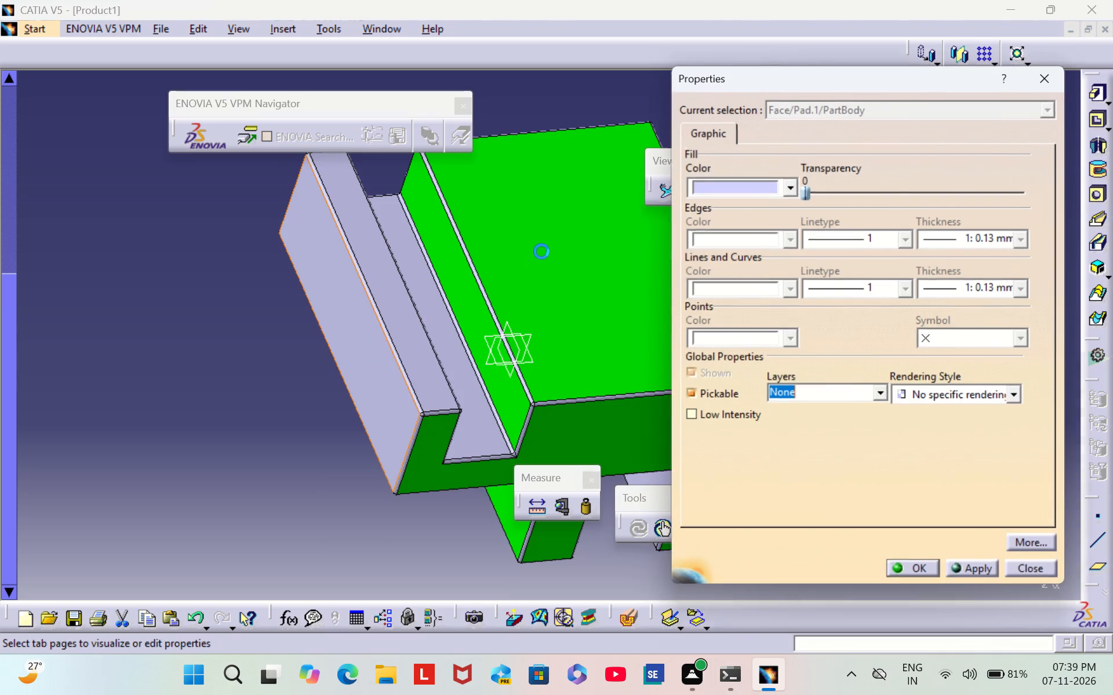
click(714, 187)
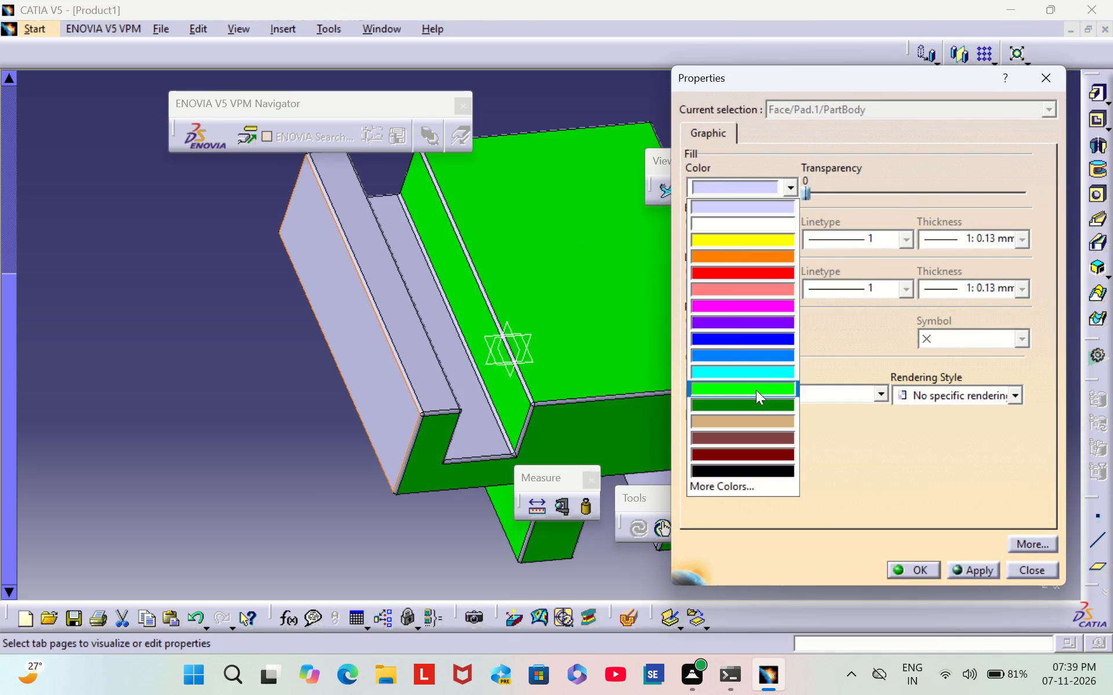
click(757, 393)
click(909, 565)
click(225, 329)
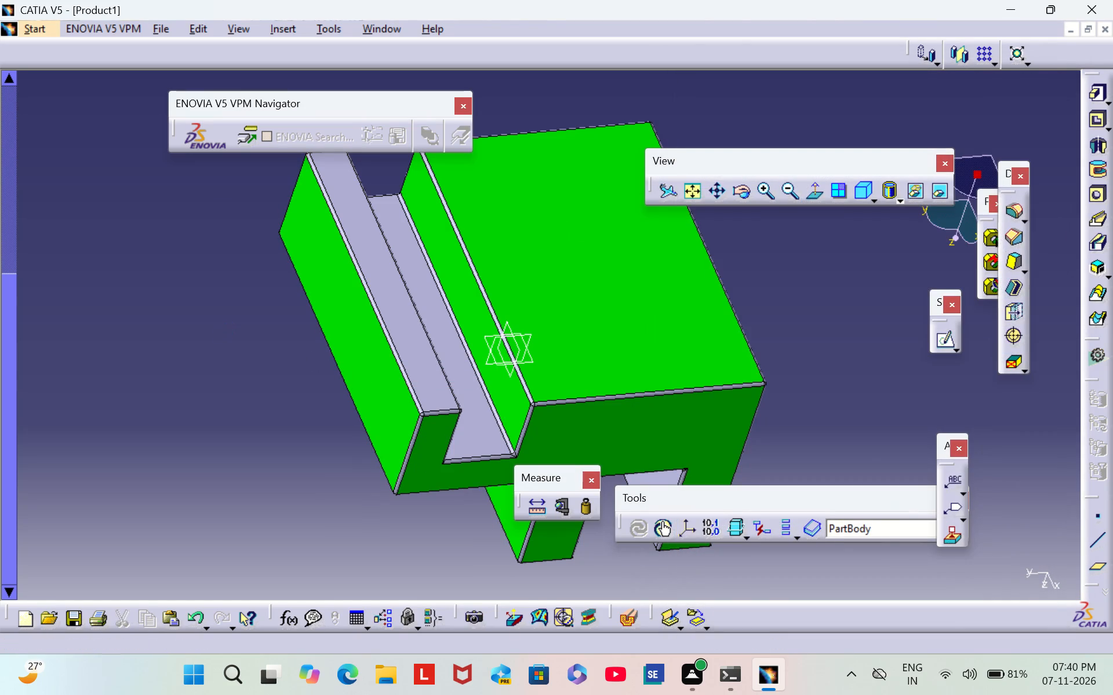
Set the fill colour of the narrow lip's inner side face in the underside groove to bright green.
middle_drag(831, 348, 721, 343)
right_drag(830, 343, 721, 343)
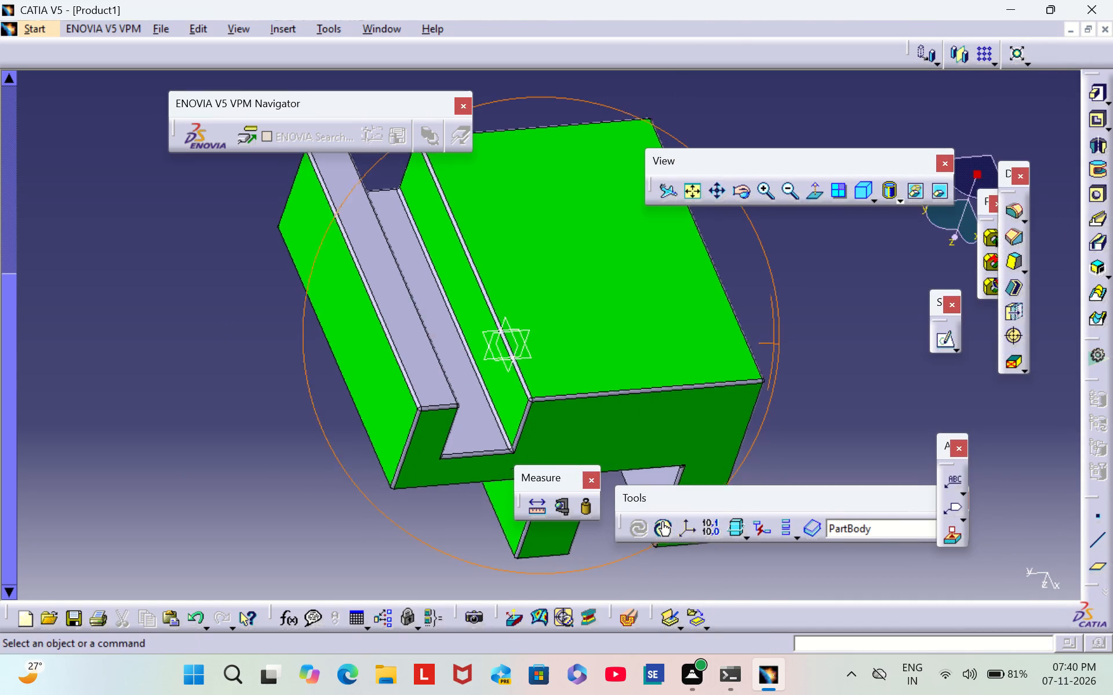
right_drag(721, 343, 617, 339)
middle_drag(721, 343, 617, 339)
right_click(314, 255)
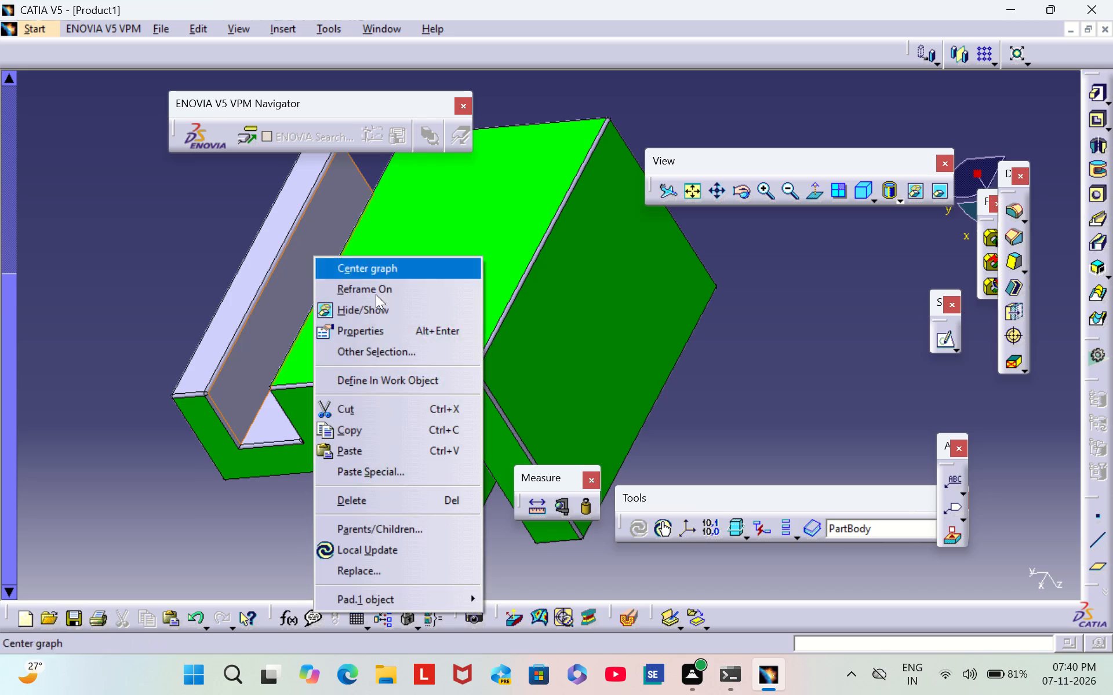
click(389, 327)
click(743, 188)
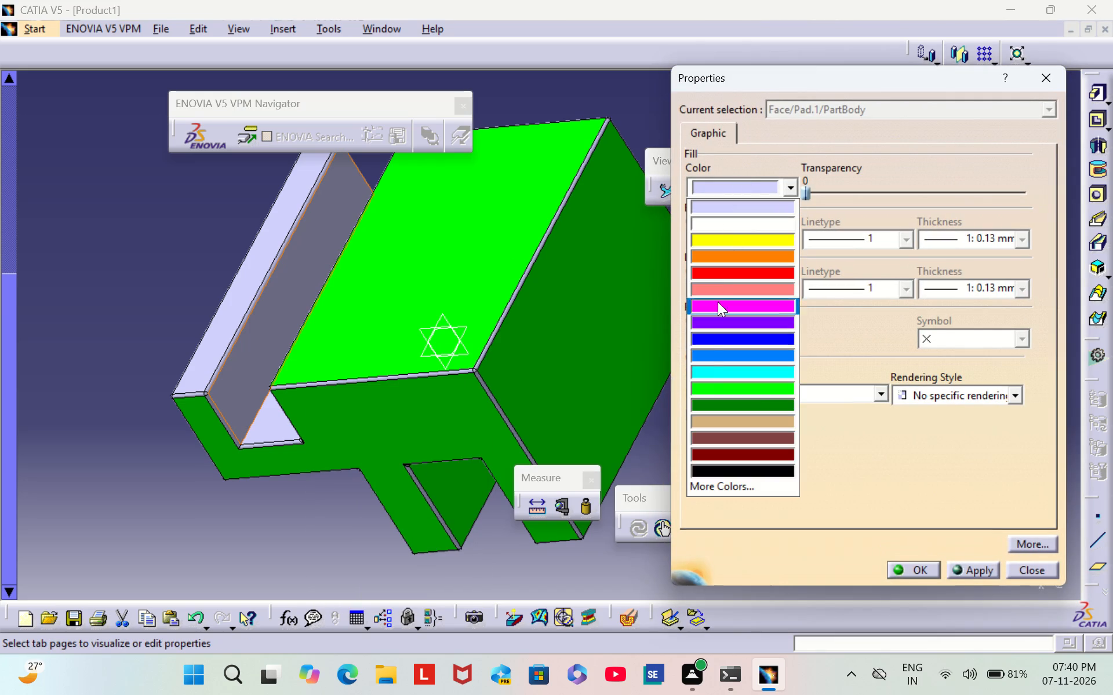
click(754, 387)
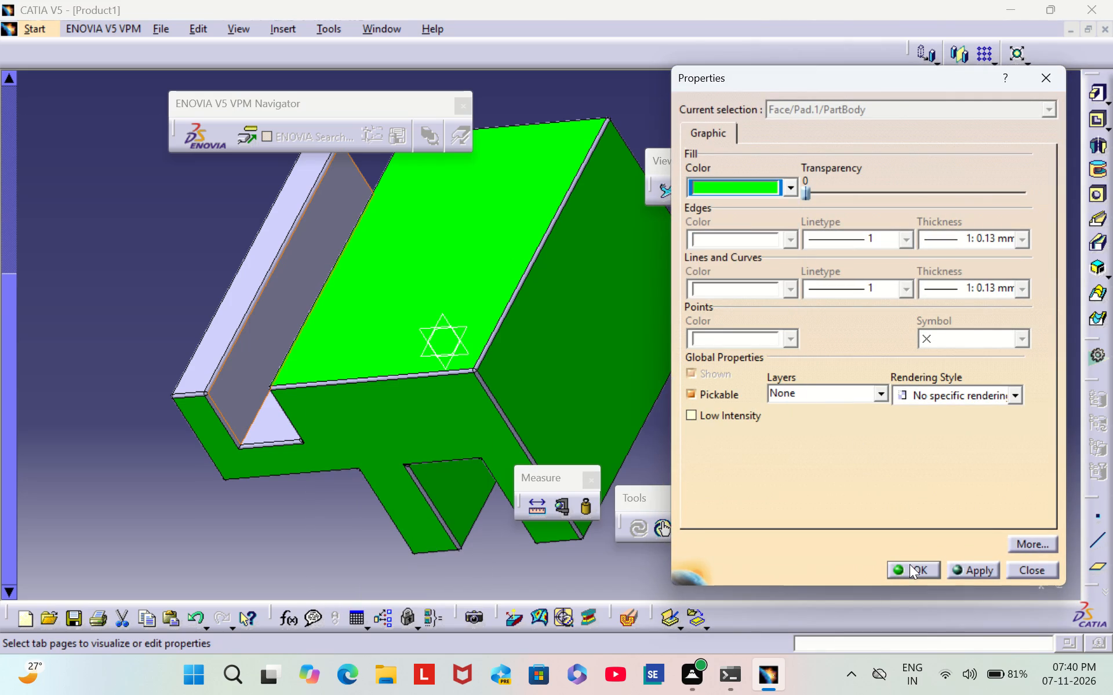
click(910, 563)
click(756, 405)
Set the fill colour of the underside groove's floor face to bright green.
scroll(216, 482, down, 1)
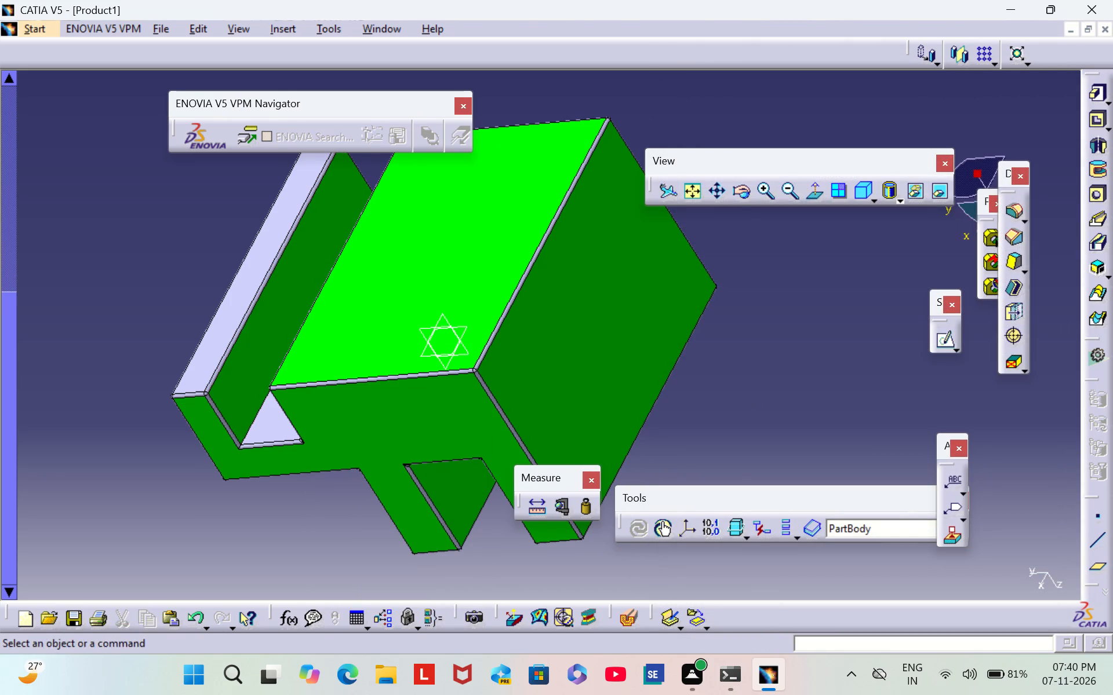
middle_drag(216, 482, 466, 491)
right_drag(216, 482, 466, 491)
right_click(406, 459)
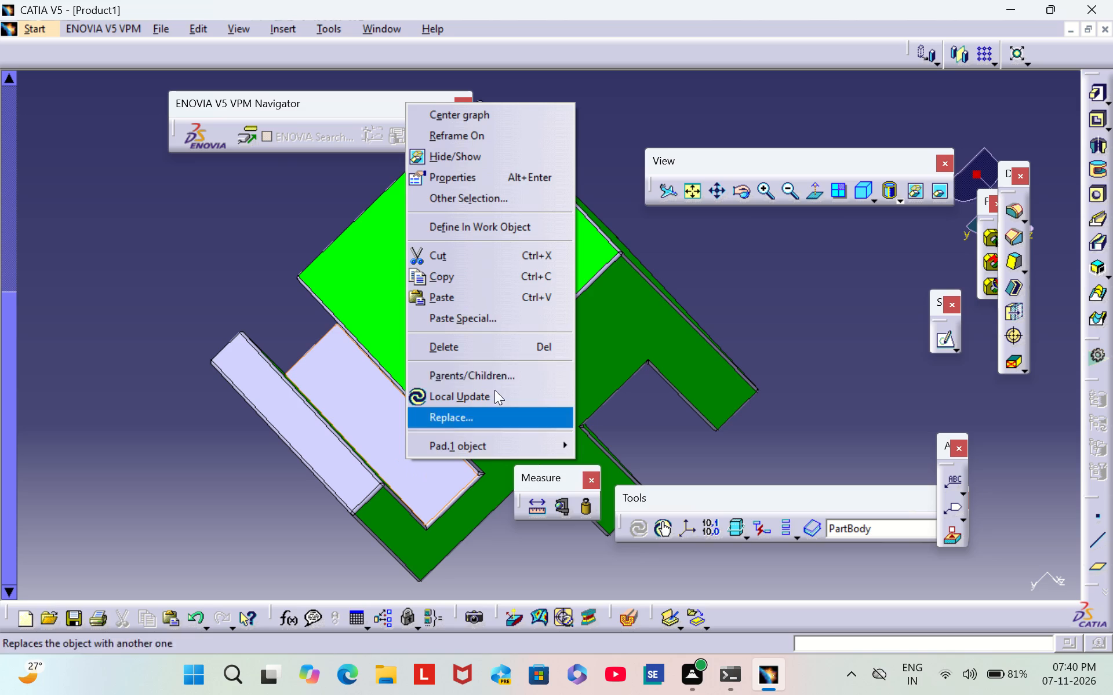
click(519, 173)
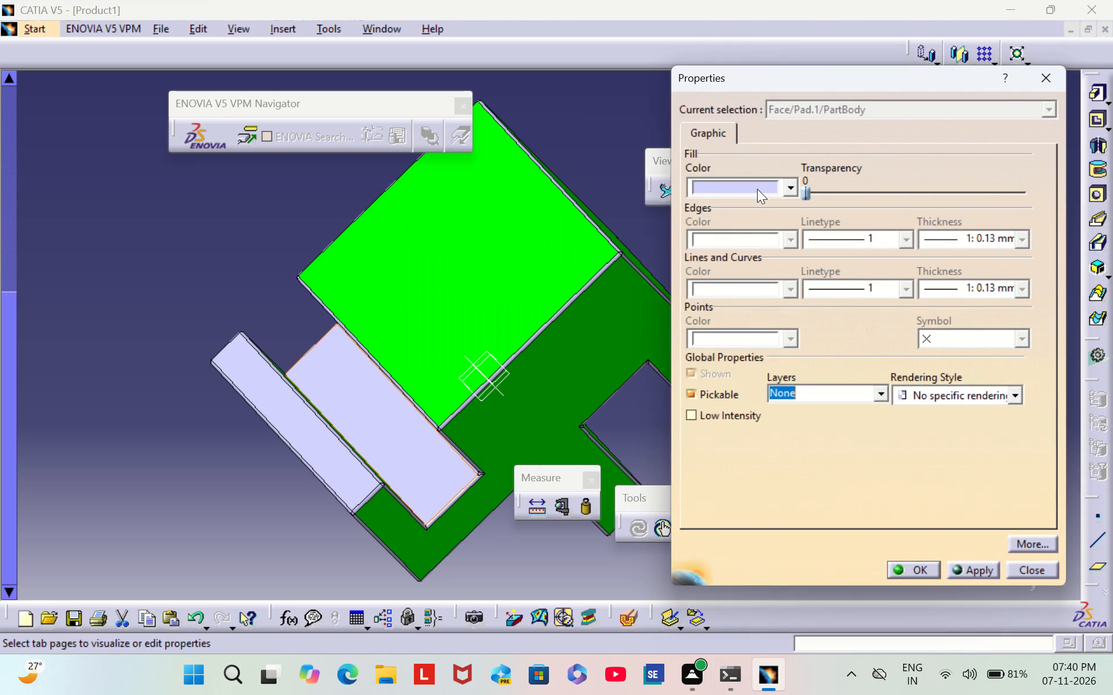
click(757, 189)
click(744, 390)
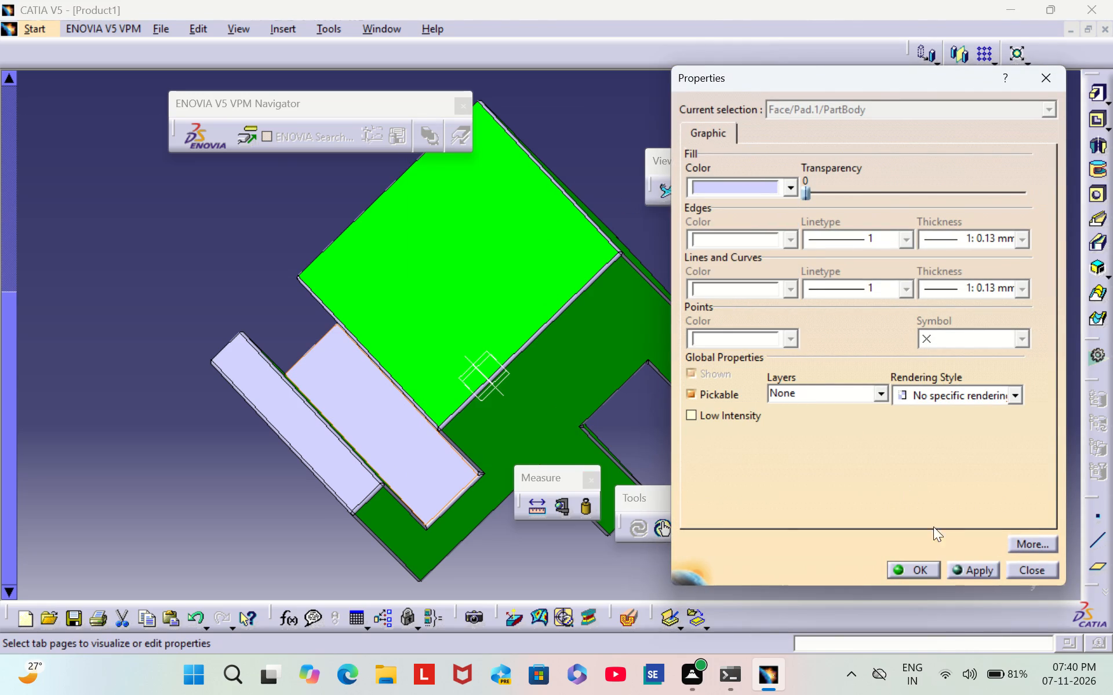
click(914, 564)
click(832, 382)
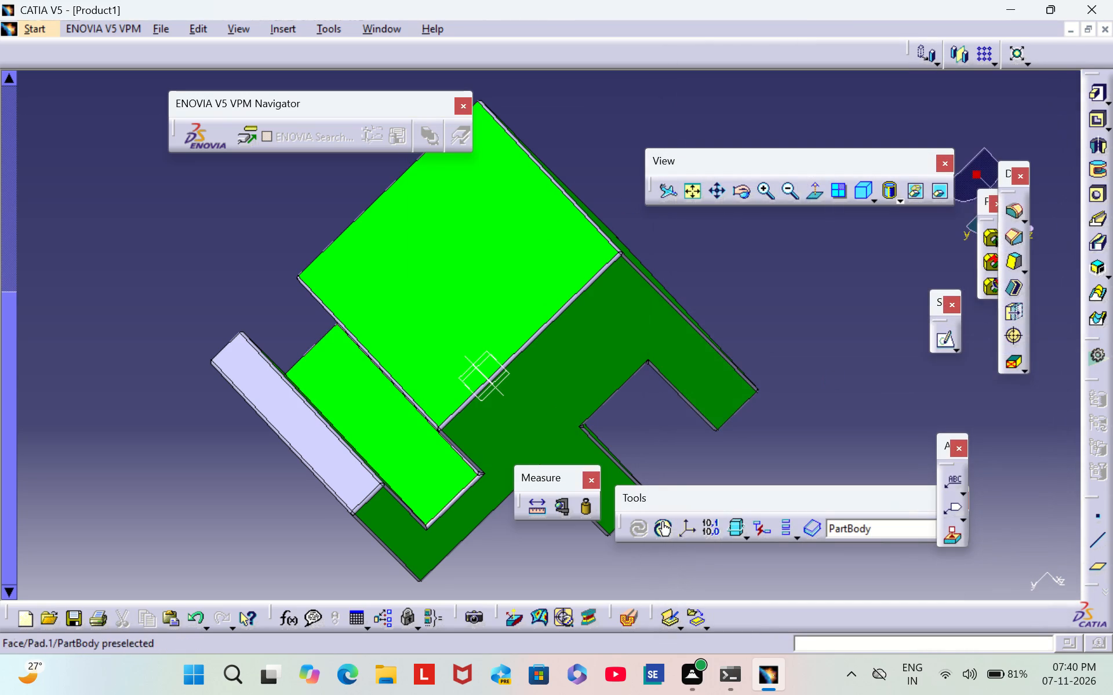
Set the fill colour of the narrow end face of the lip beside the underside groove to bright green.
right_click(302, 418)
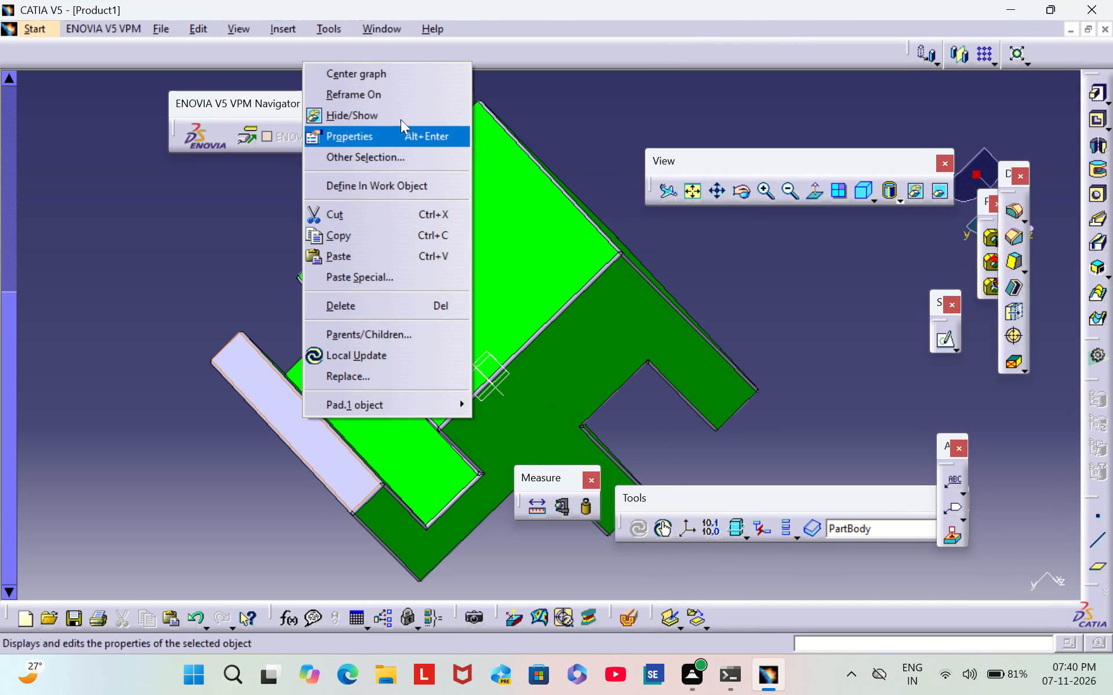
click(395, 138)
click(731, 188)
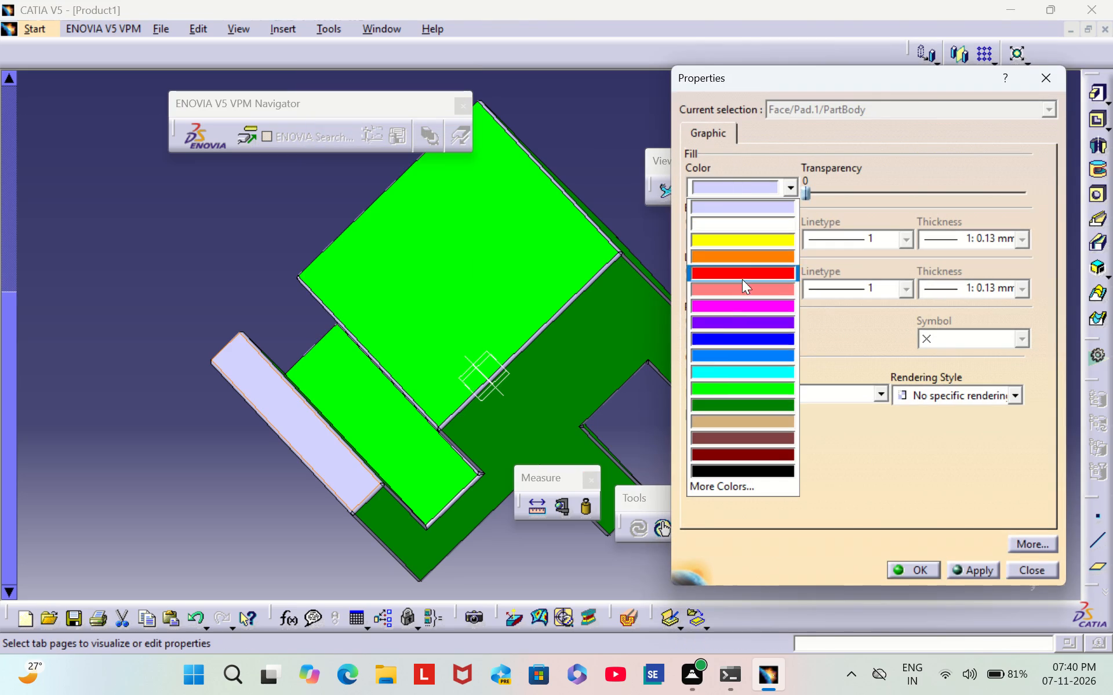
click(729, 390)
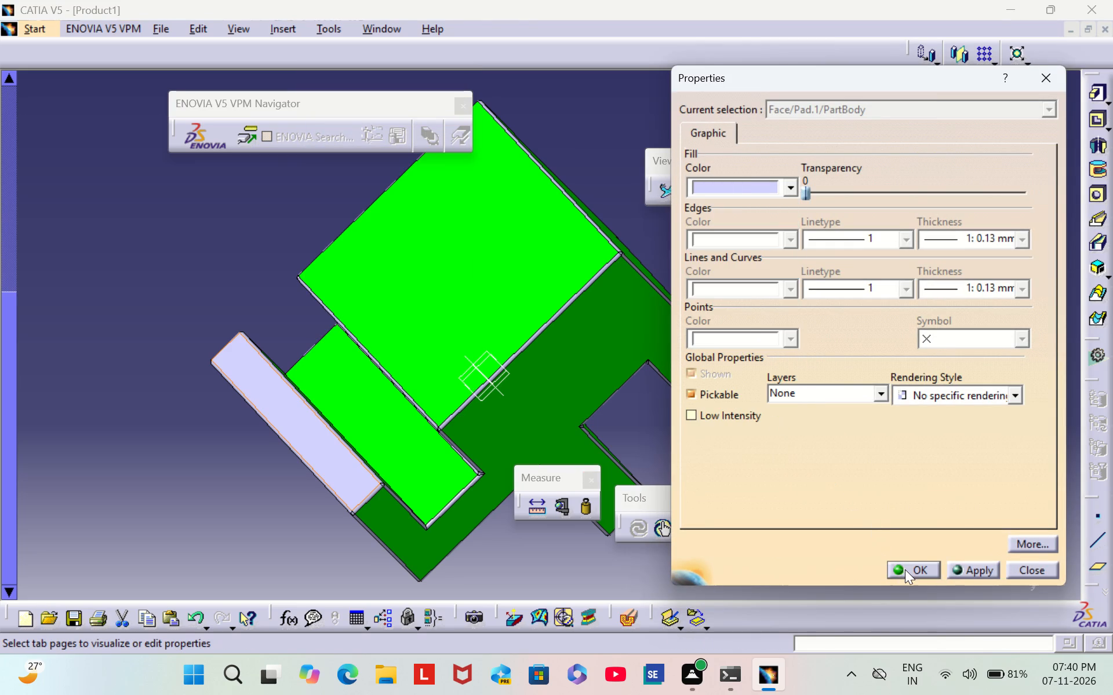
click(905, 569)
click(237, 429)
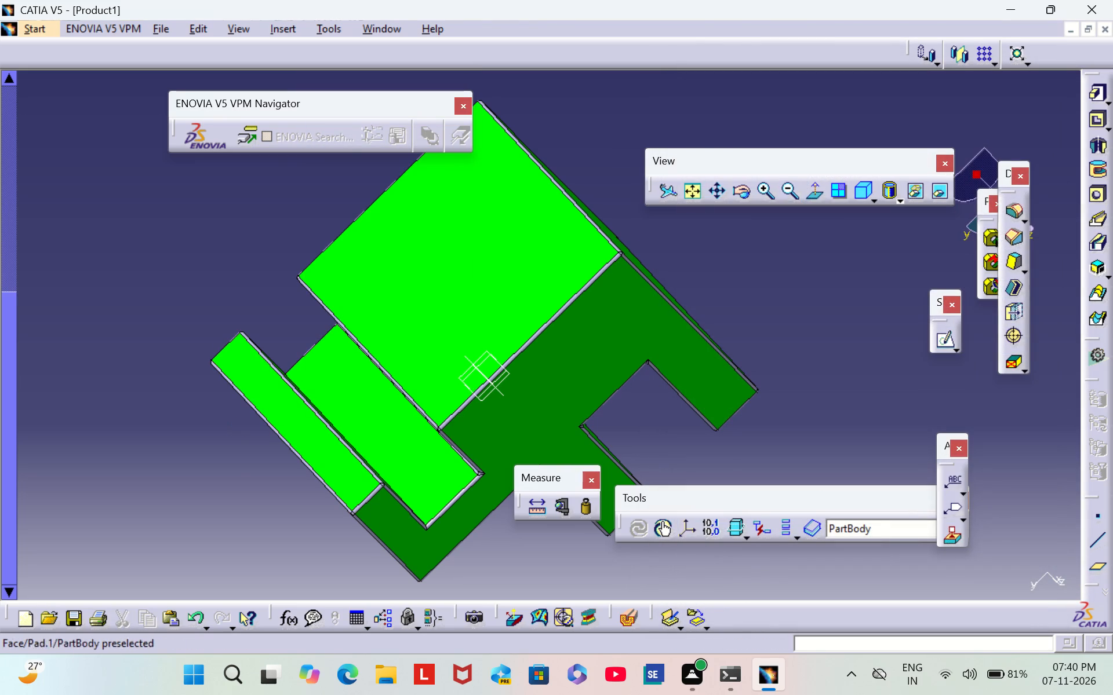
Set the fill colour of the outer wall's inner side face, facing the slot and middle wall, to bright green.
scroll(744, 290, down, 2)
middle_drag(745, 288, 340, 184)
right_drag(745, 286, 340, 184)
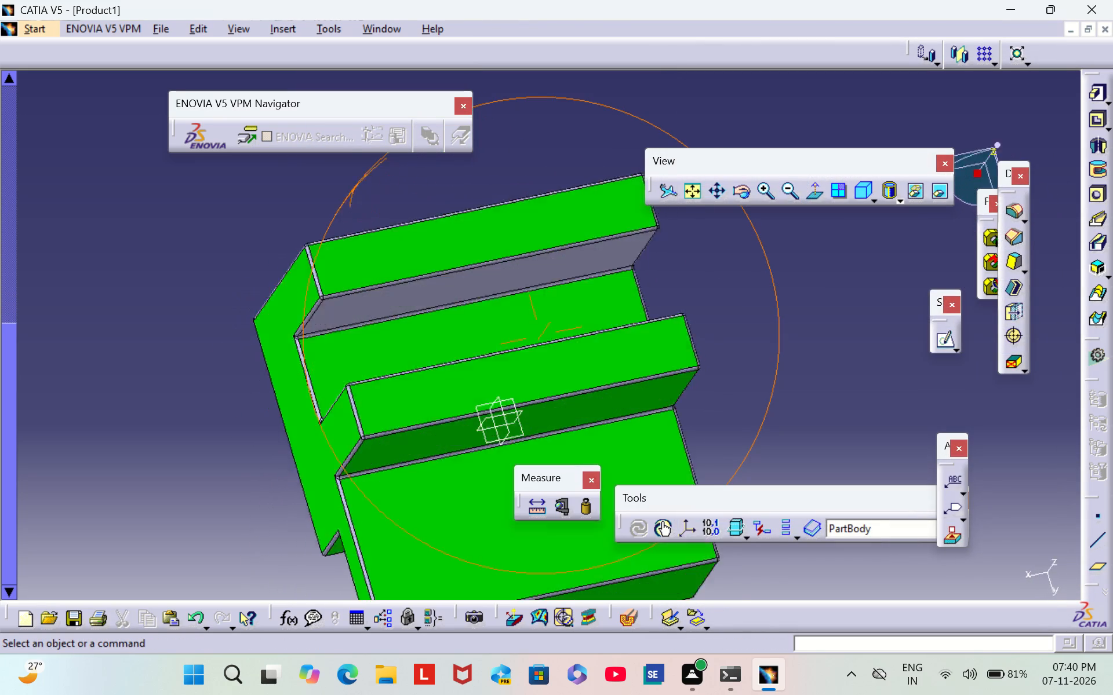
right_drag(340, 184, 256, 154)
middle_drag(340, 184, 256, 154)
right_click(499, 295)
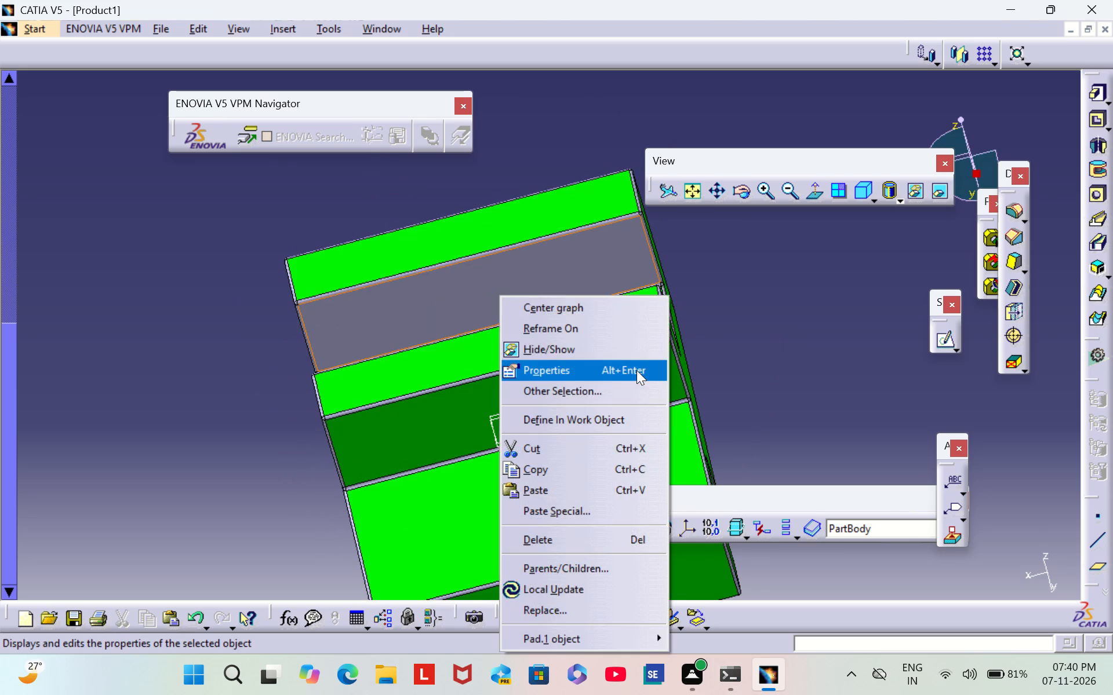
click(626, 377)
click(723, 188)
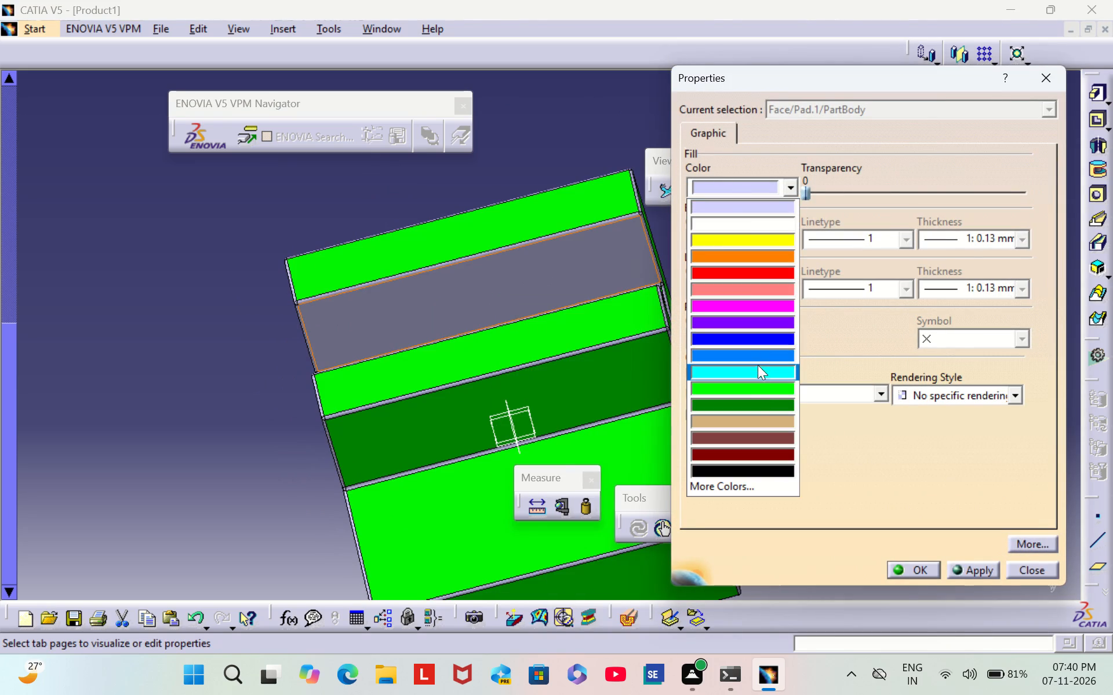
click(762, 390)
click(912, 565)
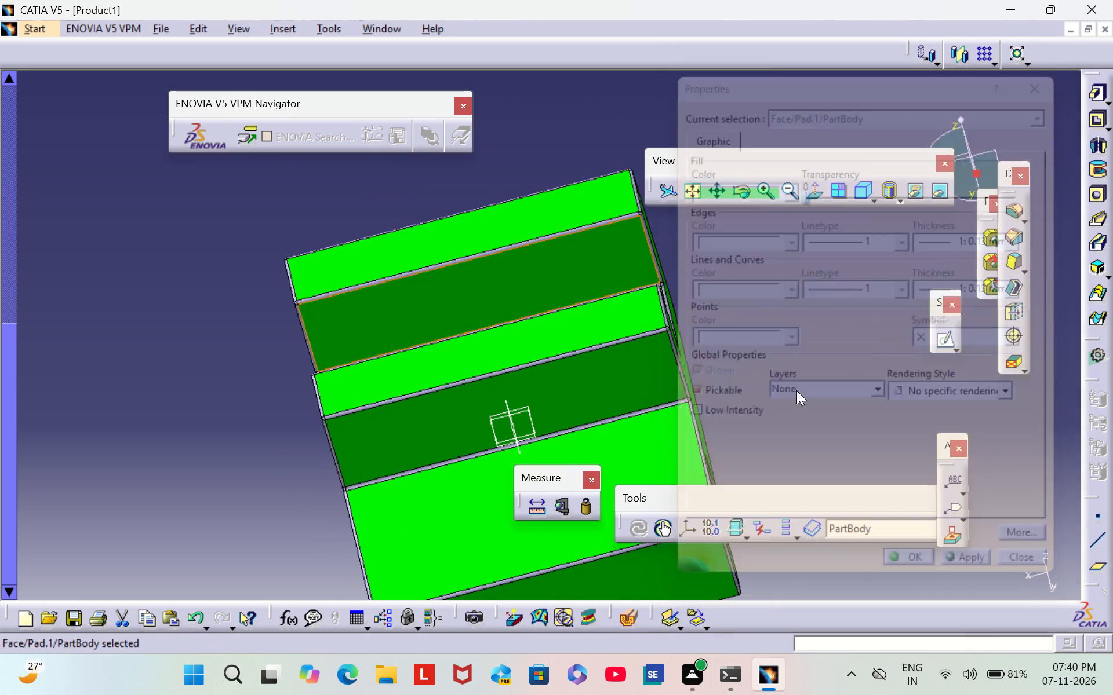
click(798, 379)
Set the fill colour of the vertical fillet on the outer wall's outer corner, beside the end face, to dark red.
scroll(234, 393, down, 2)
middle_drag(234, 393, 473, 463)
right_drag(234, 393, 473, 463)
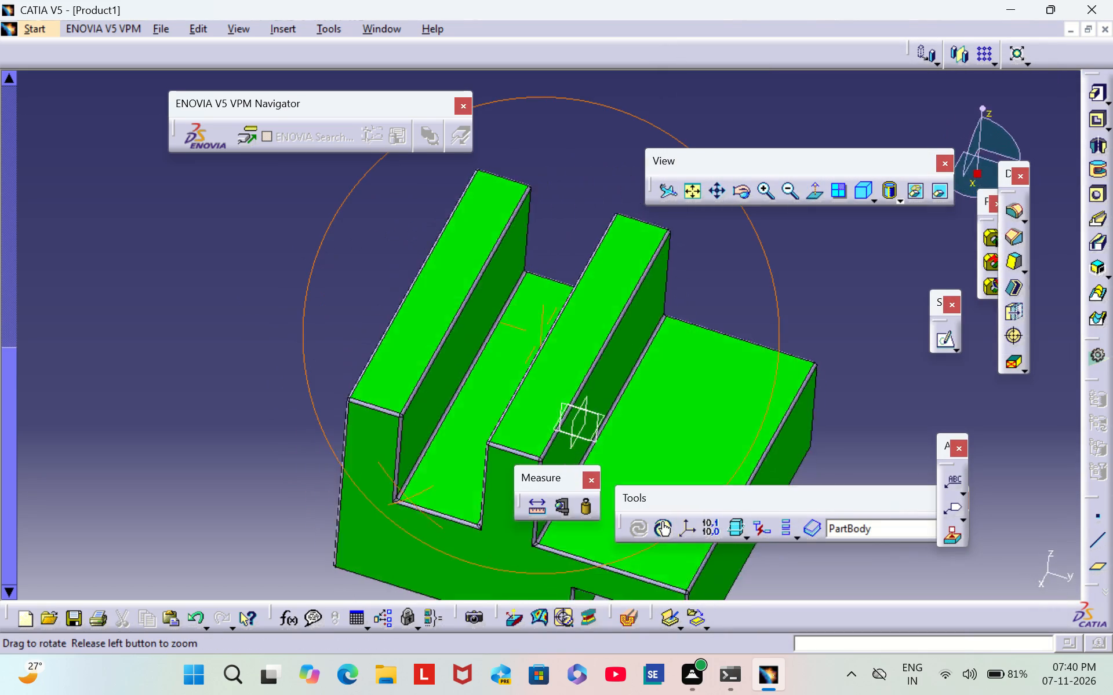
right_drag(473, 463, 595, 281)
middle_drag(473, 463, 619, 189)
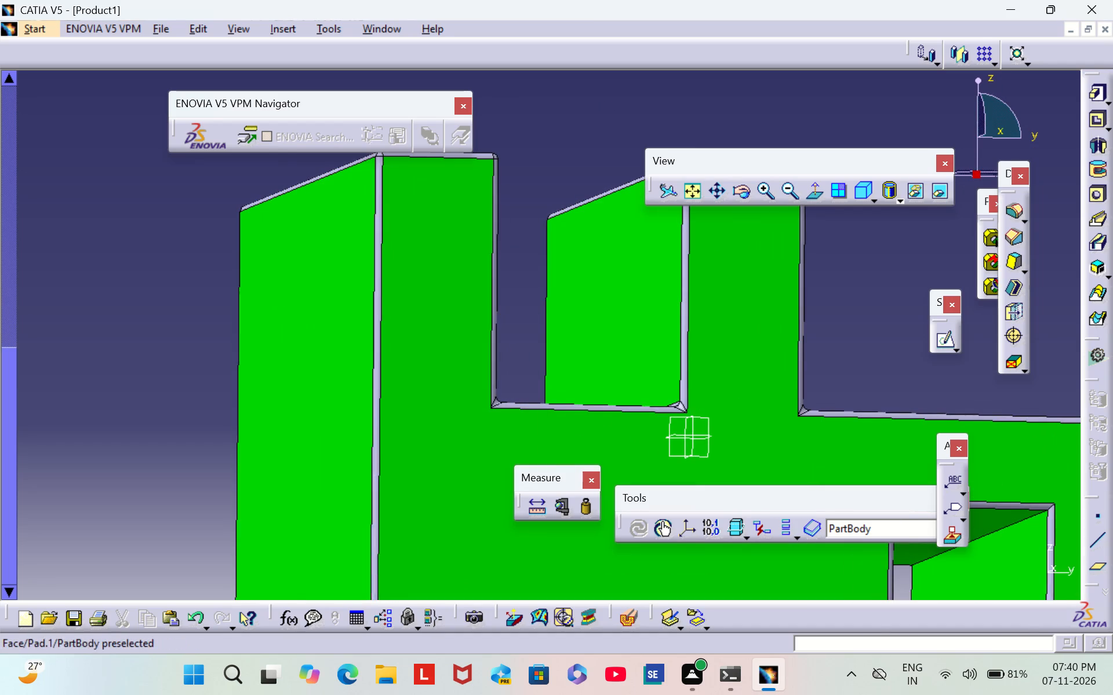
right_click(373, 334)
click(452, 372)
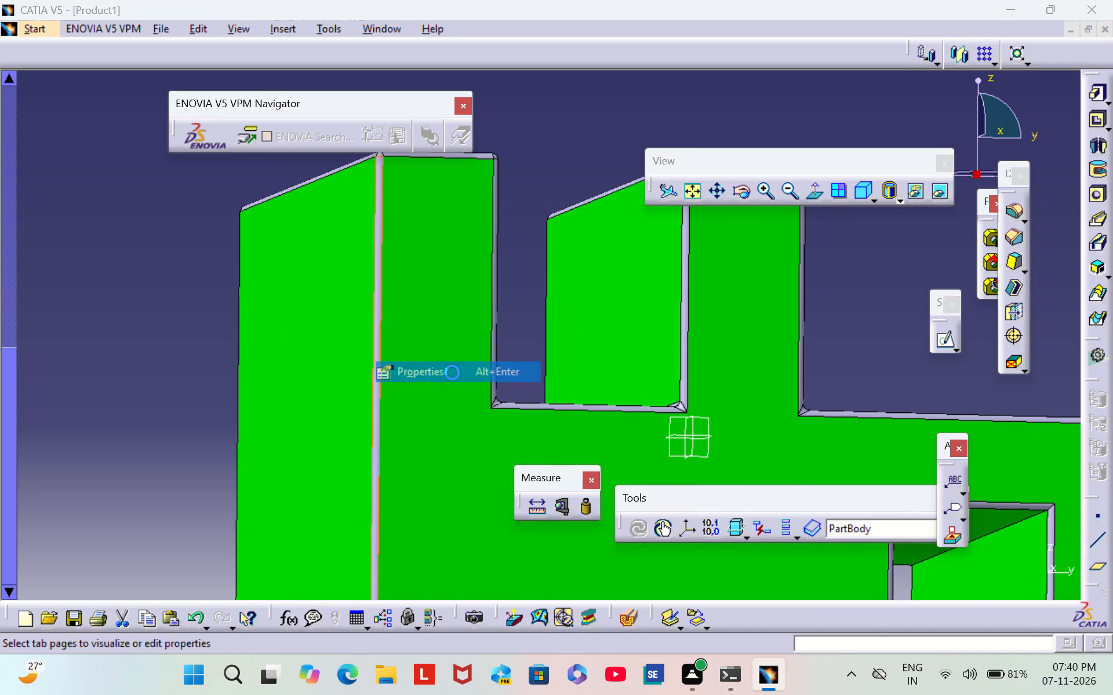
click(763, 192)
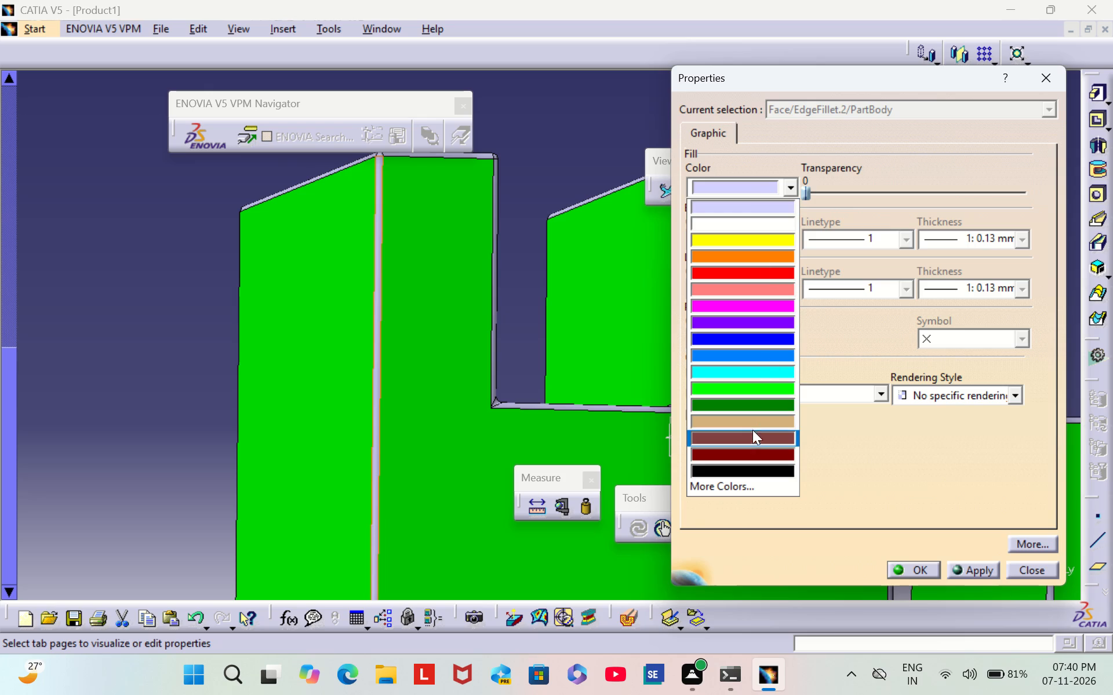
click(748, 448)
click(911, 569)
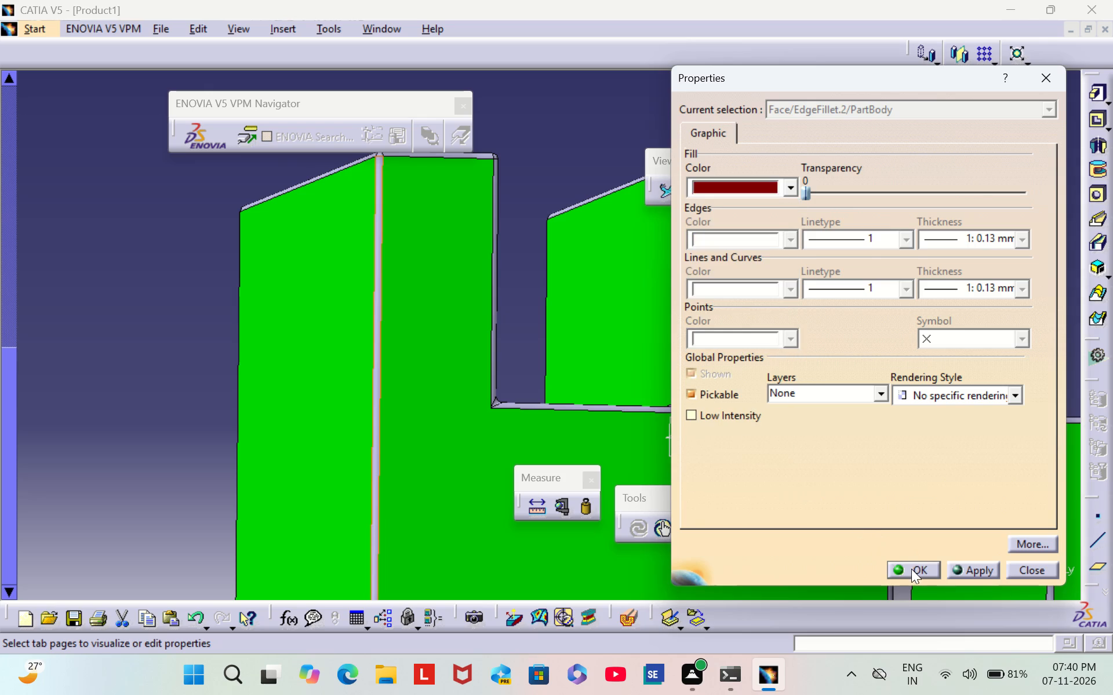
click(80, 393)
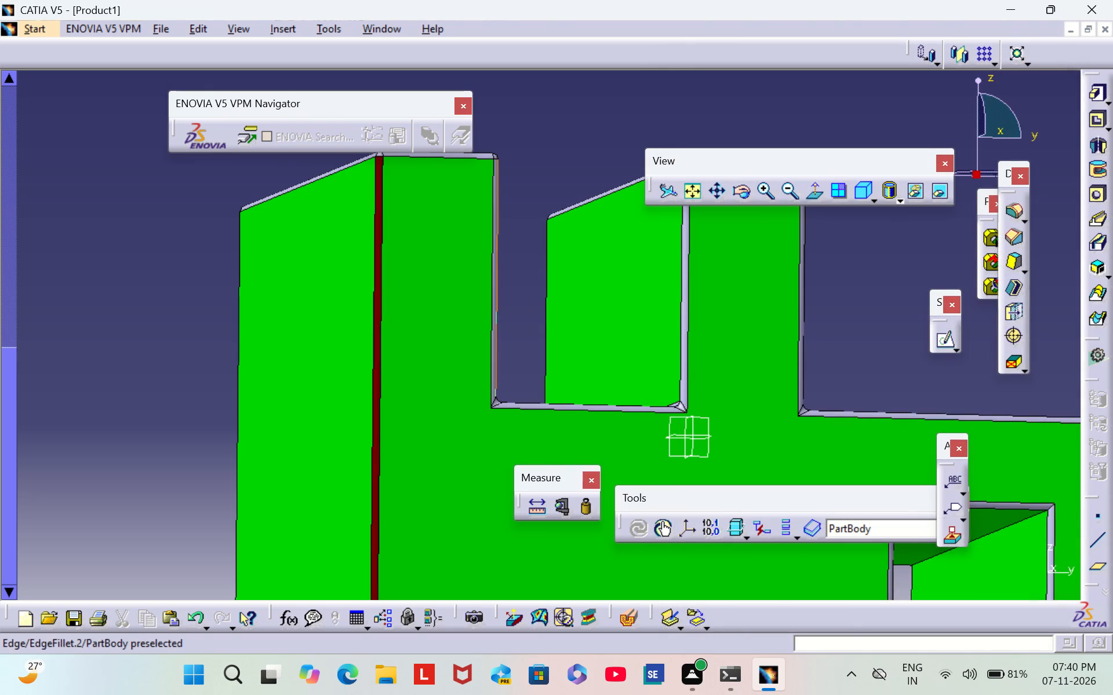
Set the fill colour of the vertical fillet between the end face and the outer wall's slot-side face to dark red.
middle_drag(521, 294, 404, 323)
right_drag(521, 294, 404, 323)
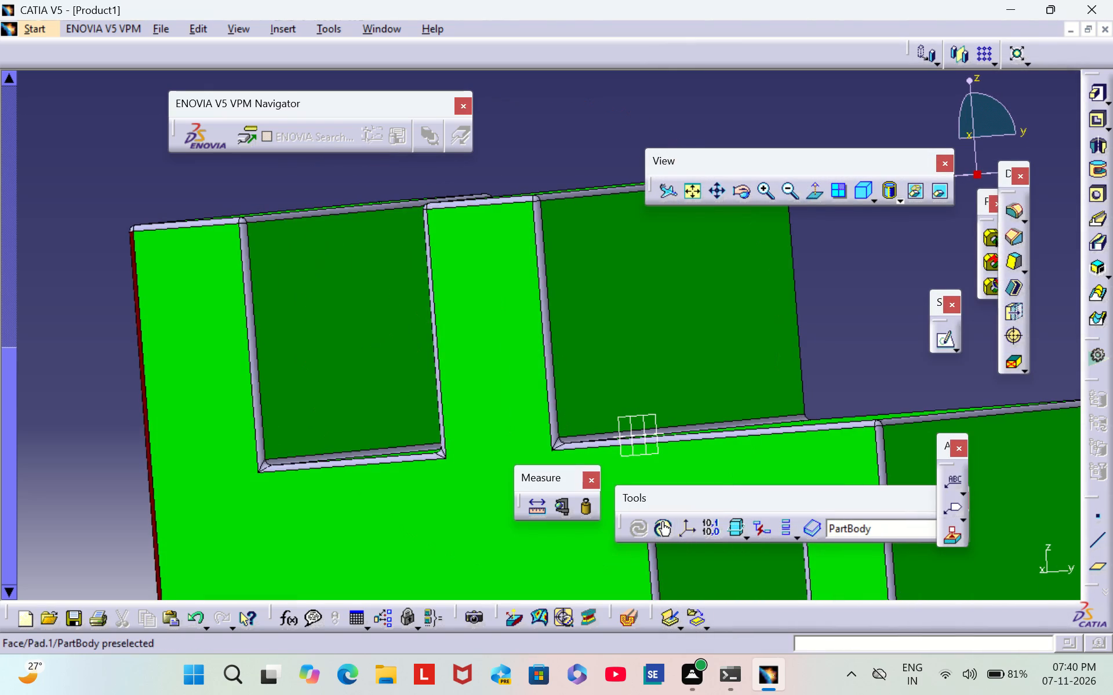
right_click(252, 341)
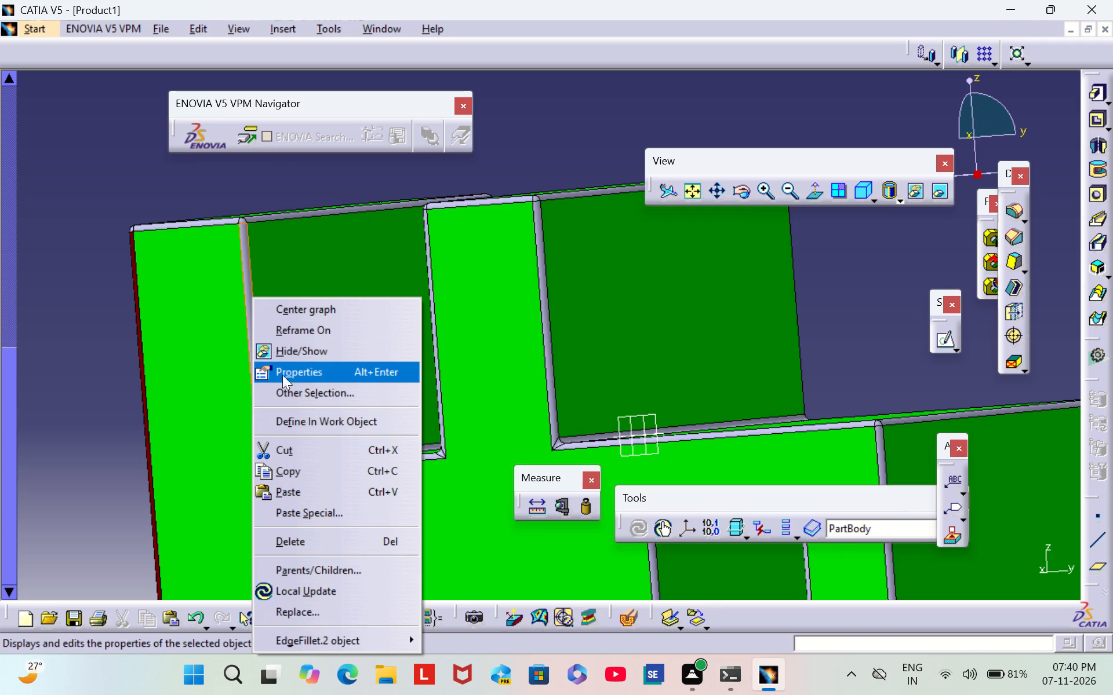
click(307, 379)
click(765, 186)
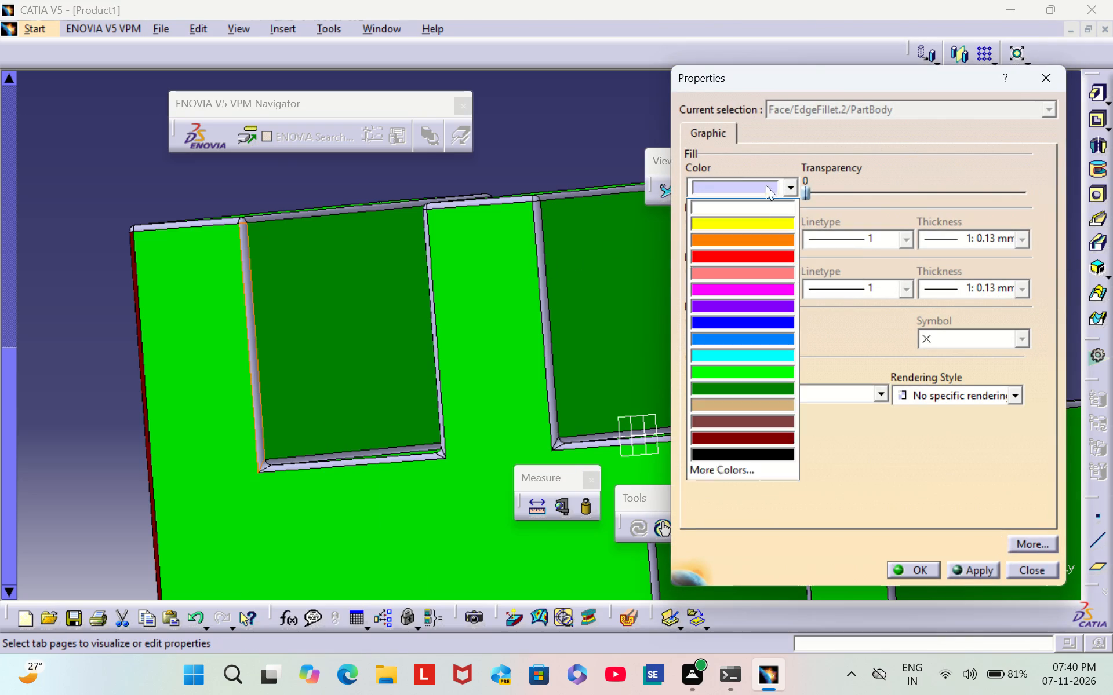
click(755, 451)
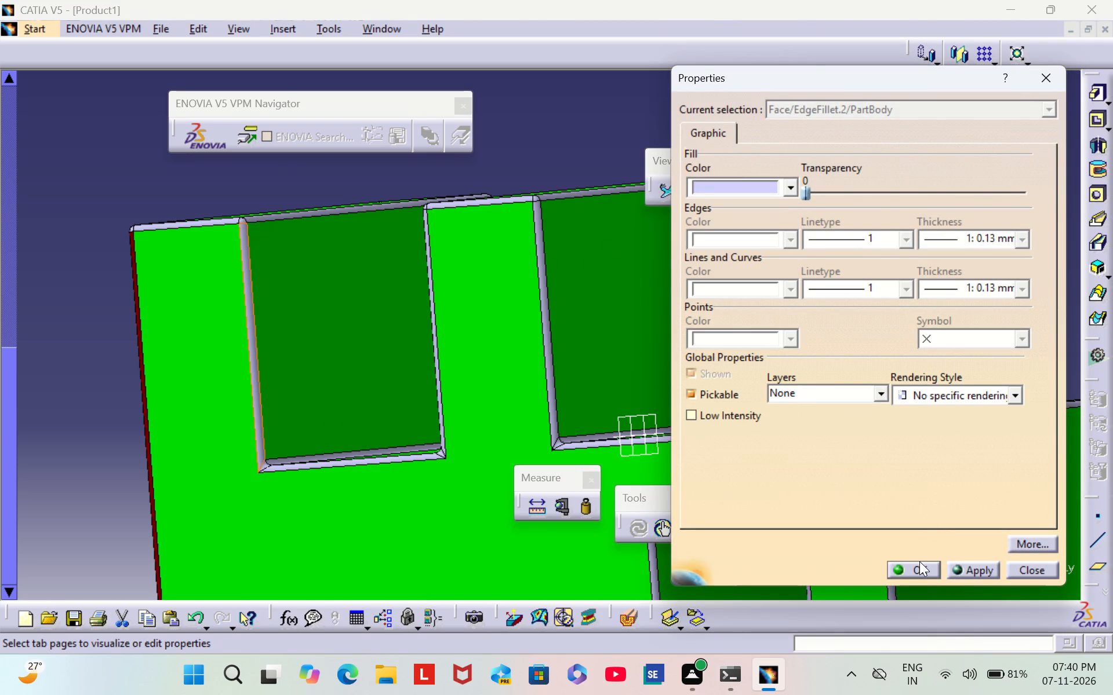
click(919, 562)
click(83, 401)
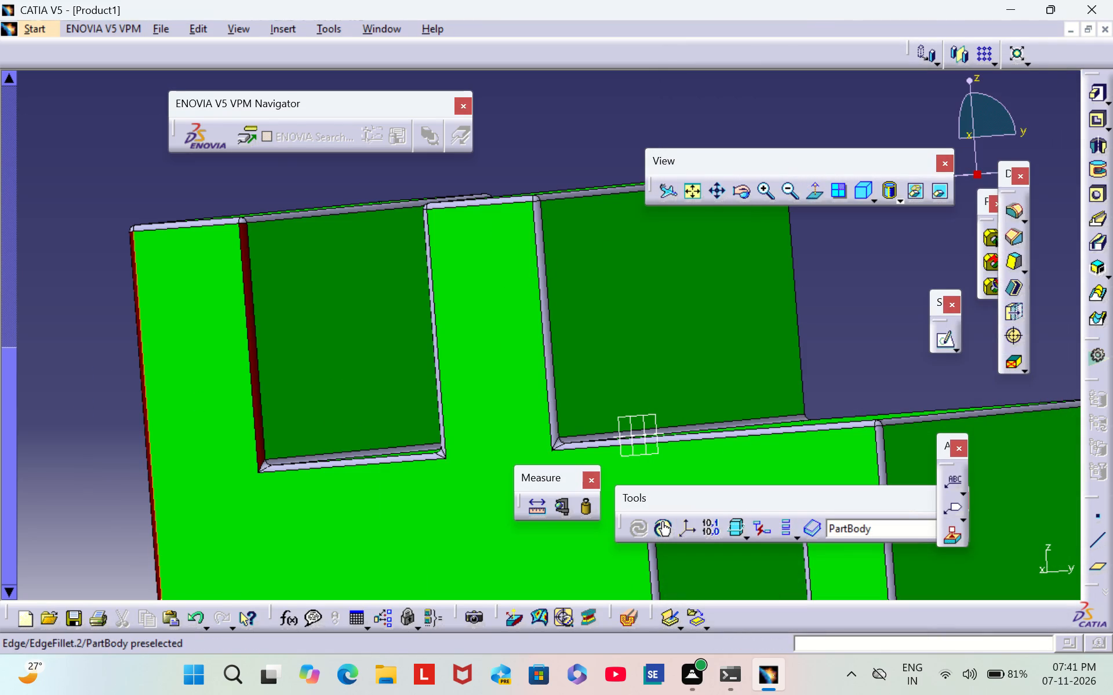
Set the fill colour of the long fillet along the outer wall's top outer edge to dark red.
middle_drag(134, 198, 180, 336)
scroll(134, 197, down, 1)
right_drag(133, 197, 180, 336)
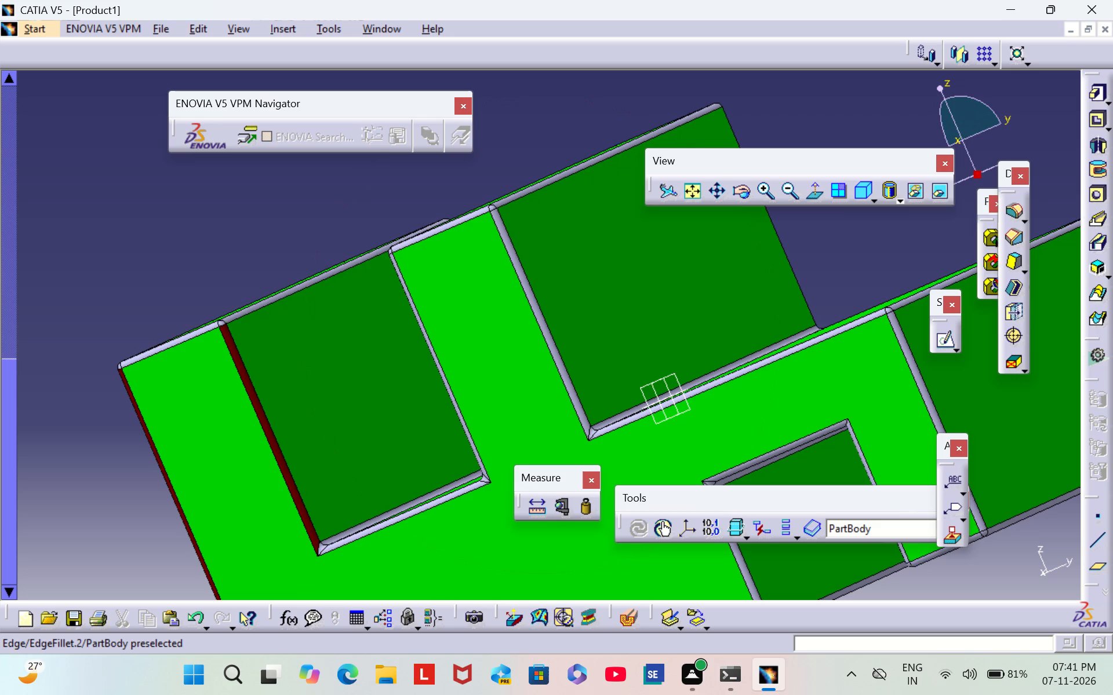
middle_drag(154, 259, 456, 328)
scroll(154, 259, down, 1)
right_drag(159, 260, 456, 328)
right_click(398, 363)
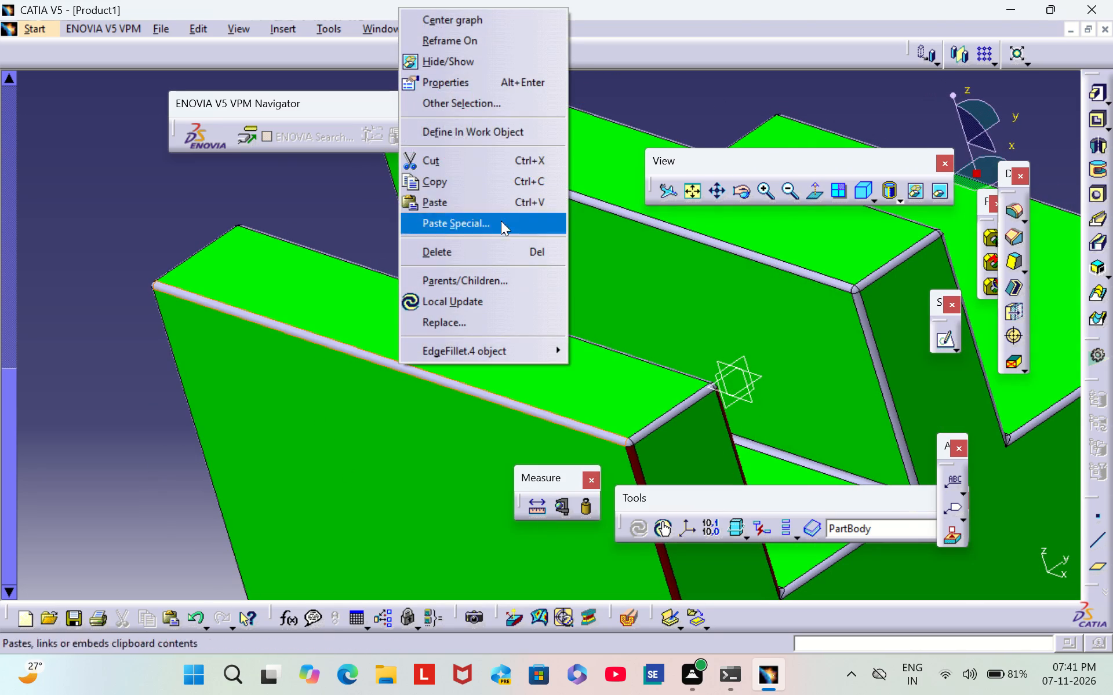
click(511, 88)
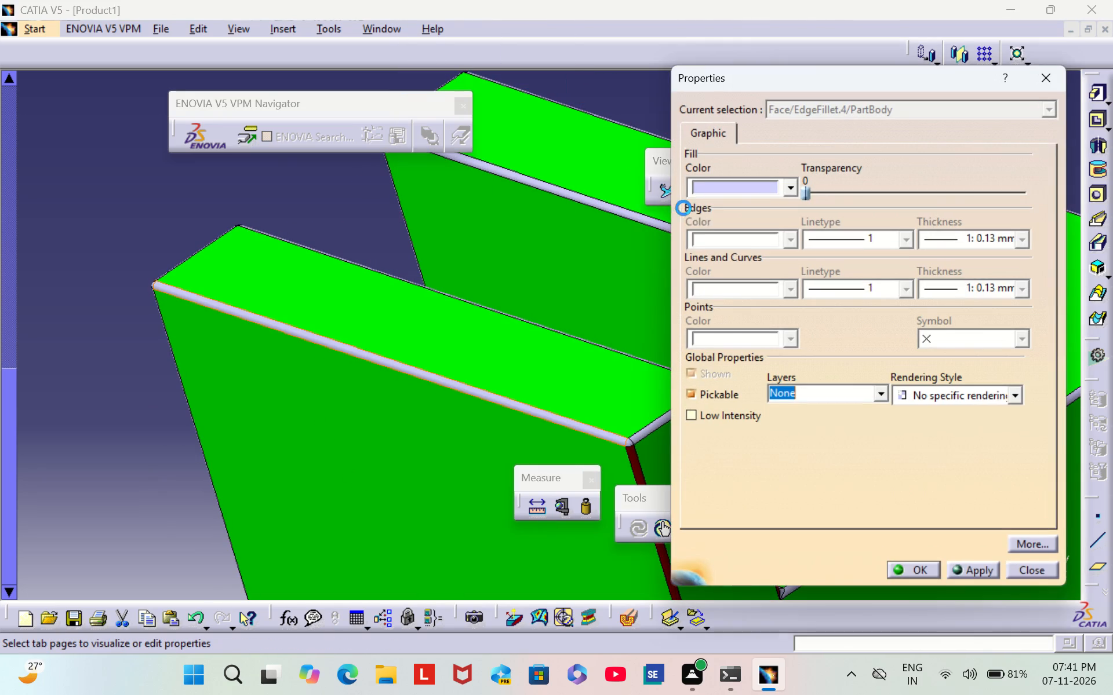
click(739, 186)
click(762, 455)
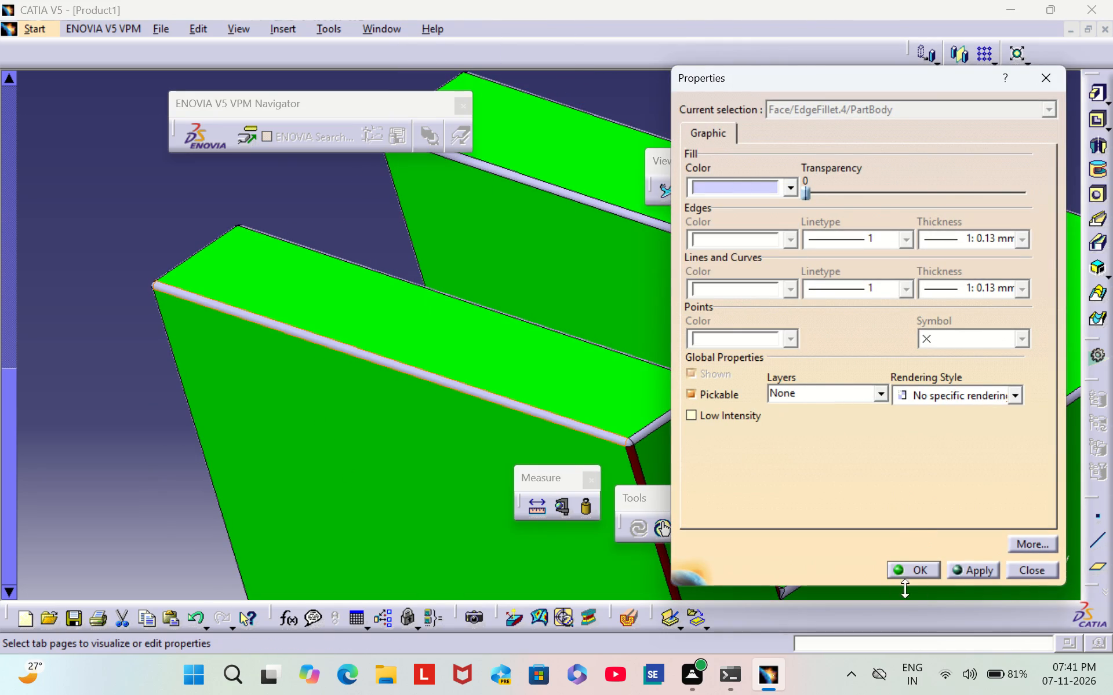
click(904, 564)
click(121, 431)
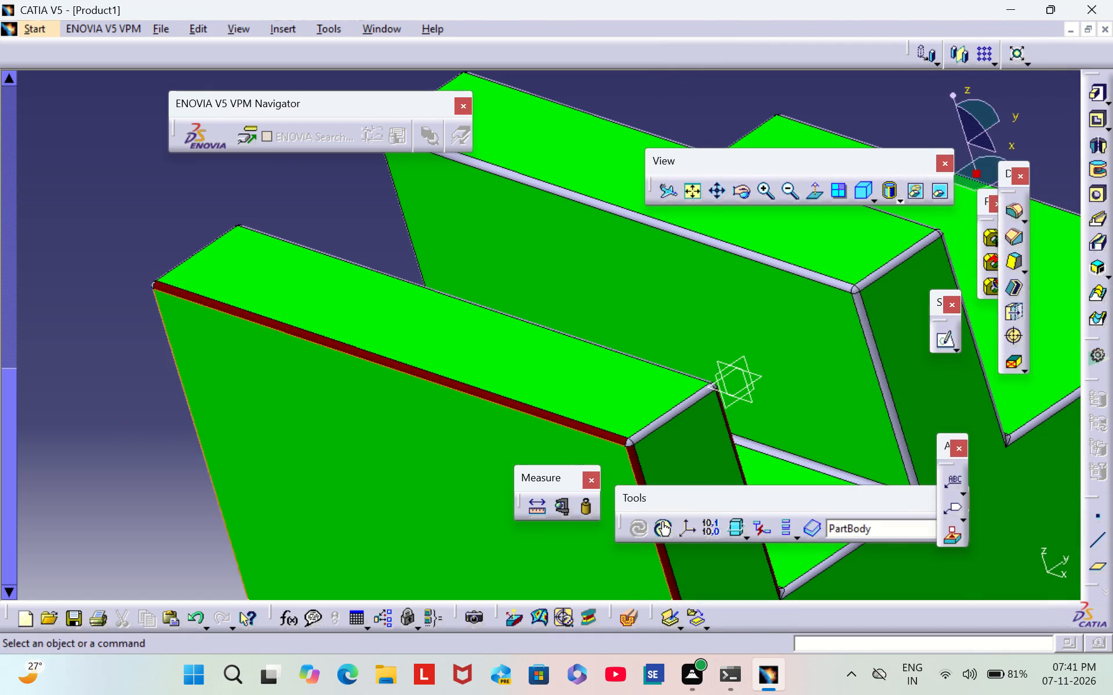
Set the fill colour of the long fillet along the outer wall's top inner edge, beside the slot, to dark red.
scroll(481, 255, down, 1)
middle_drag(482, 254, 345, 339)
right_drag(482, 253, 345, 339)
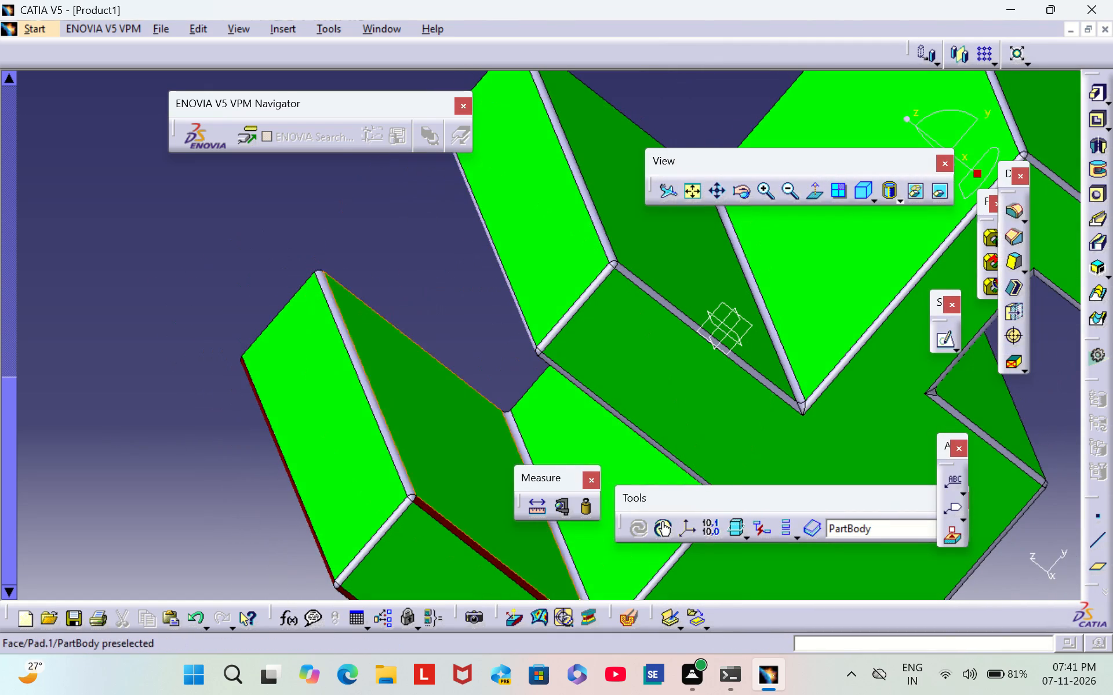
right_click(353, 359)
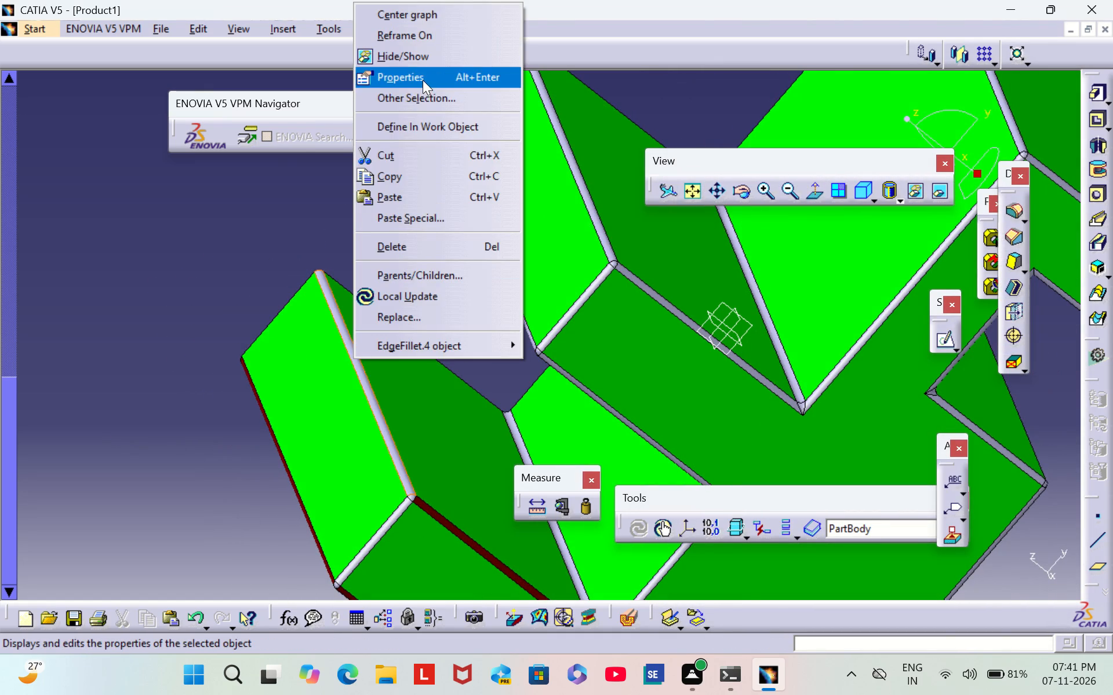
click(423, 79)
click(746, 182)
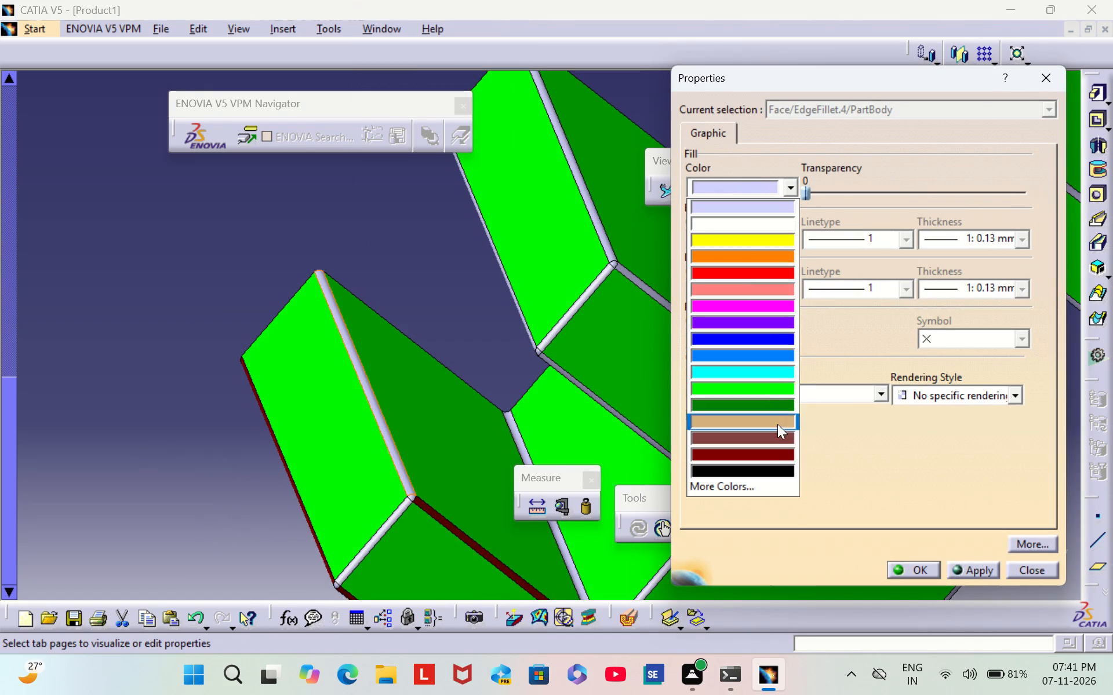
click(767, 455)
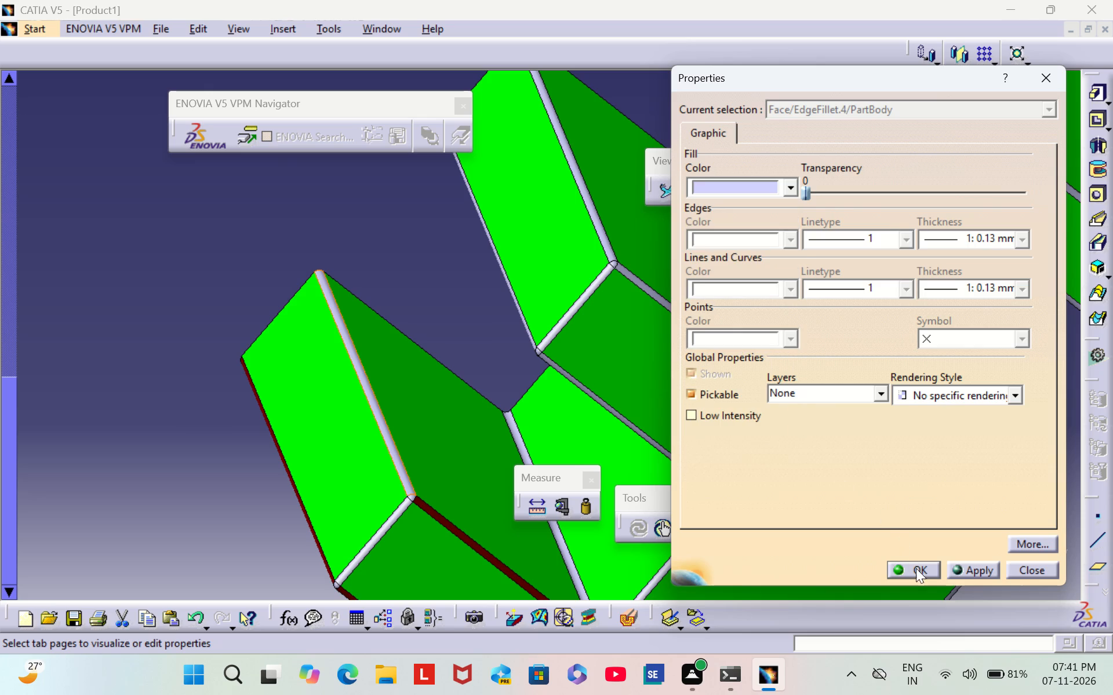
click(919, 572)
click(243, 464)
Set the fill colour of the long fillet along the middle wall's top edge on the slot side to dark red.
middle_drag(214, 397, 227, 401)
scroll(214, 397, down, 2)
right_drag(214, 397, 227, 401)
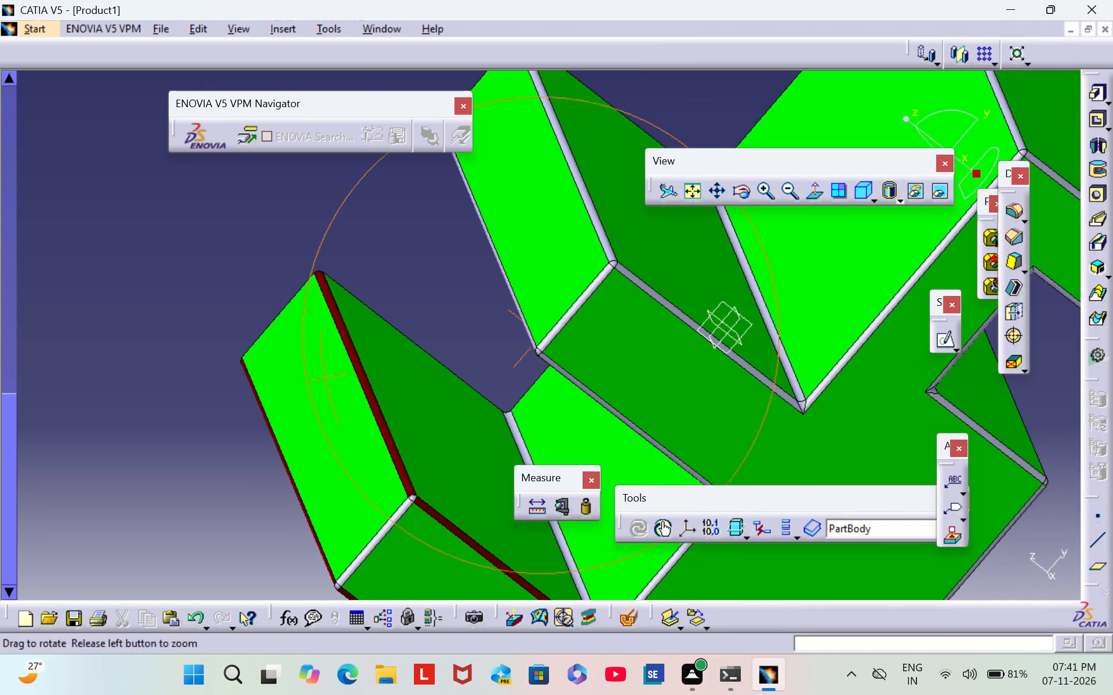
right_drag(227, 401, 489, 413)
middle_drag(227, 401, 489, 406)
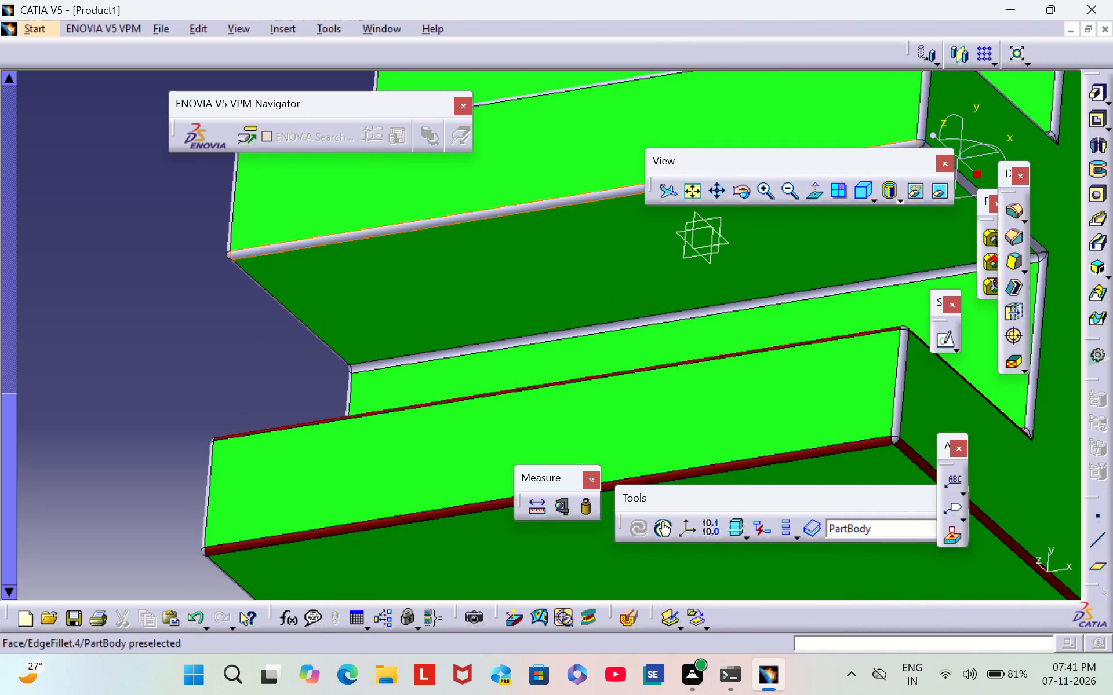
right_click(449, 219)
click(515, 298)
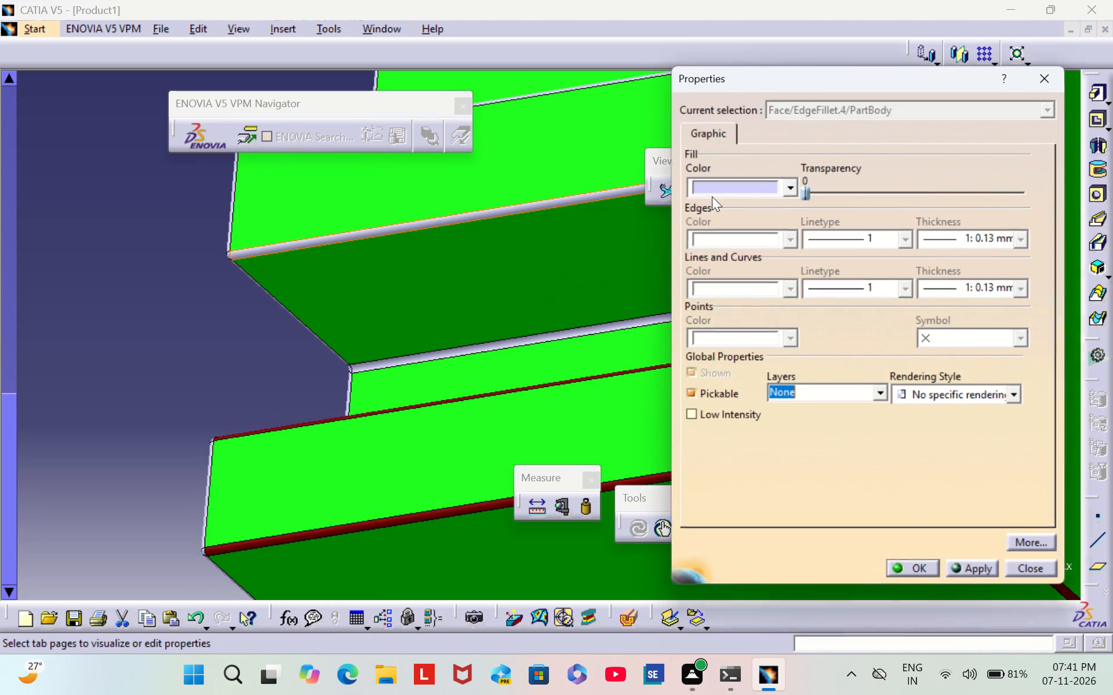
click(722, 189)
click(728, 455)
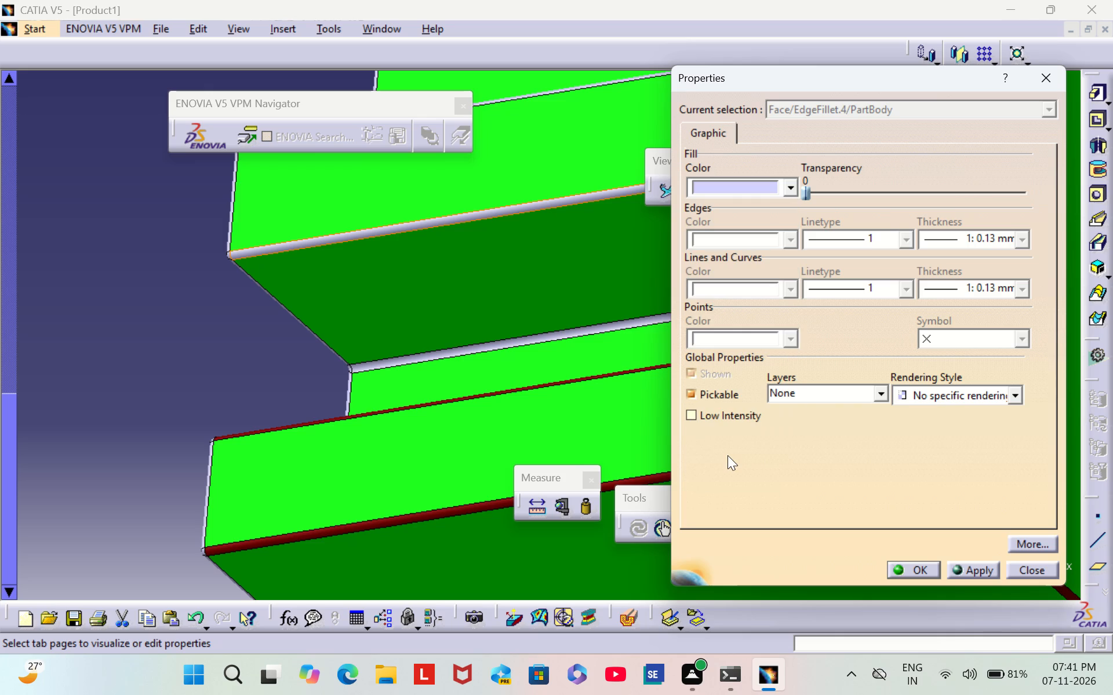
click(915, 568)
click(115, 342)
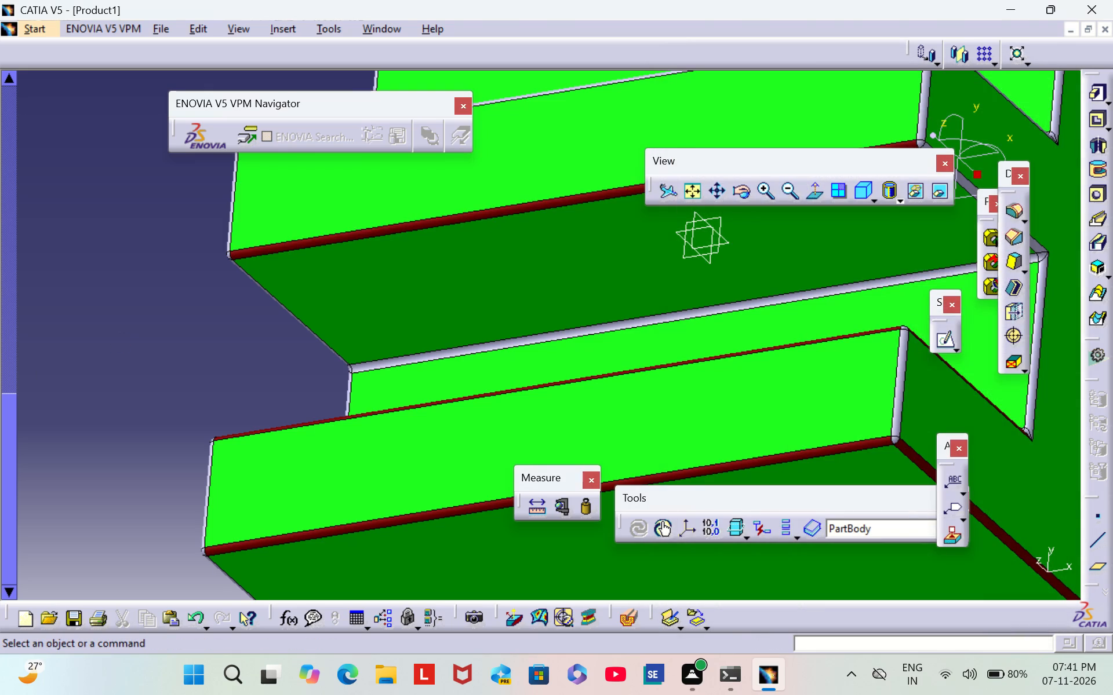
Set the fill colour of the long fillet where the slot floor meets the middle wall to dark red.
middle_drag(121, 342, 366, 357)
right_drag(121, 342, 366, 357)
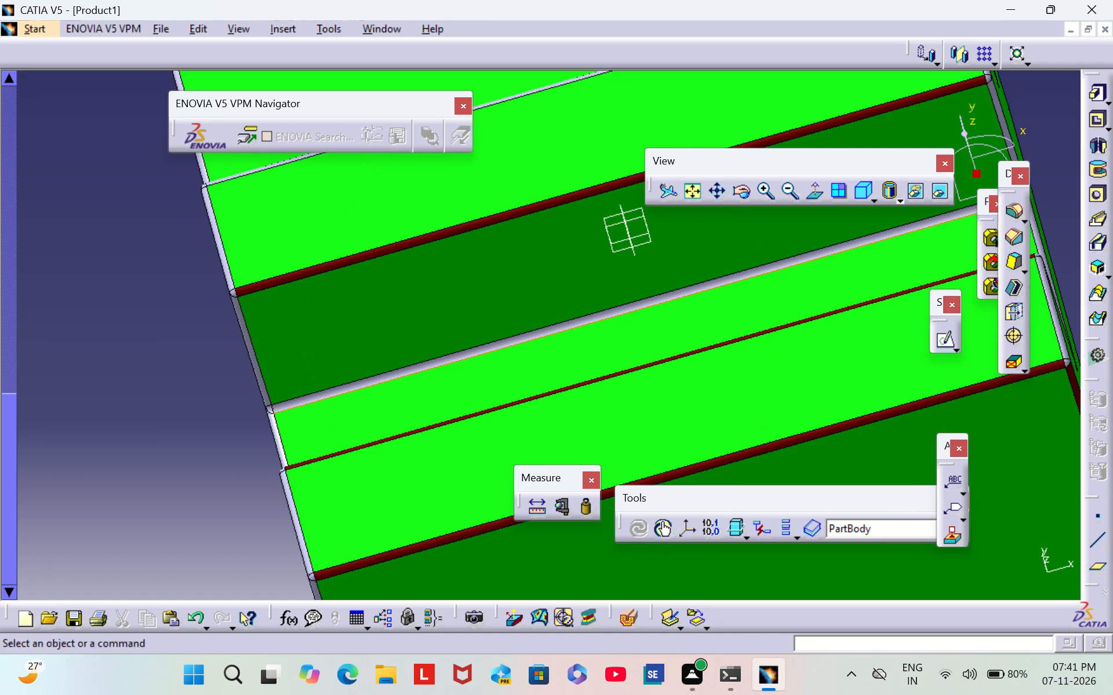
triple_click(766, 195)
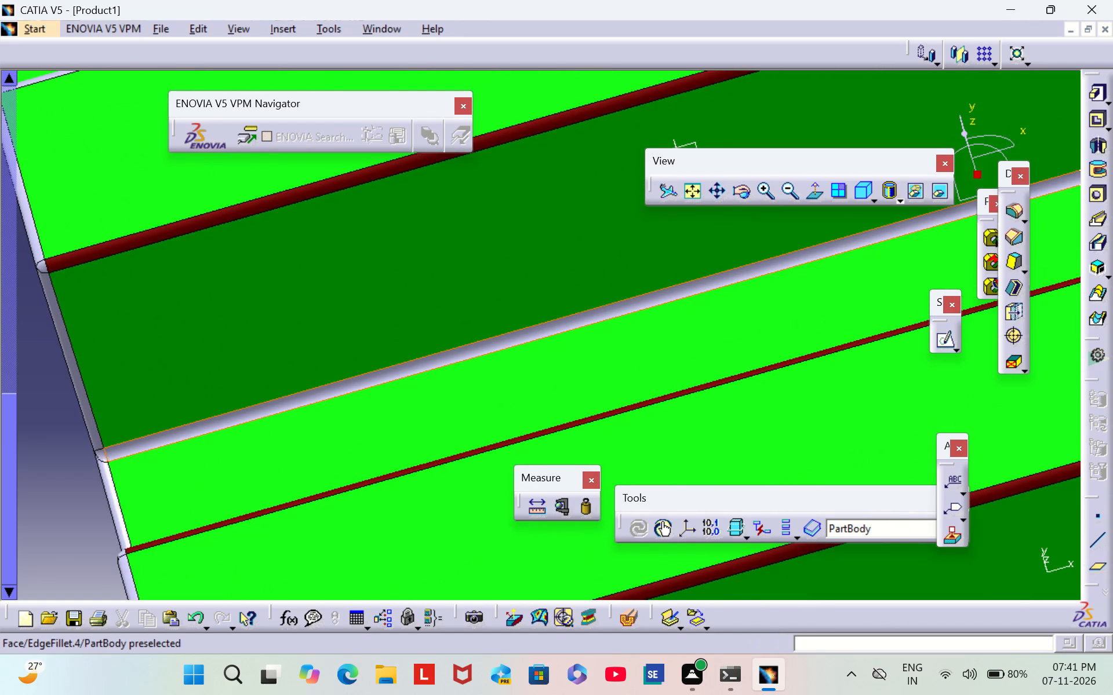
right_click(505, 341)
click(575, 374)
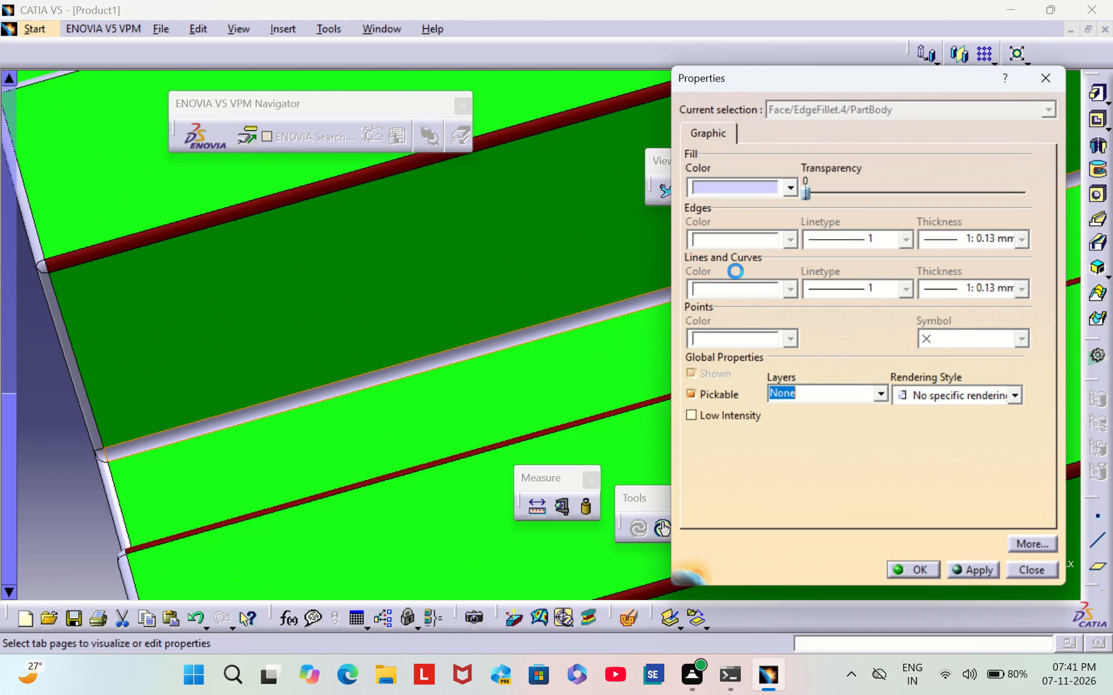
click(777, 192)
click(747, 460)
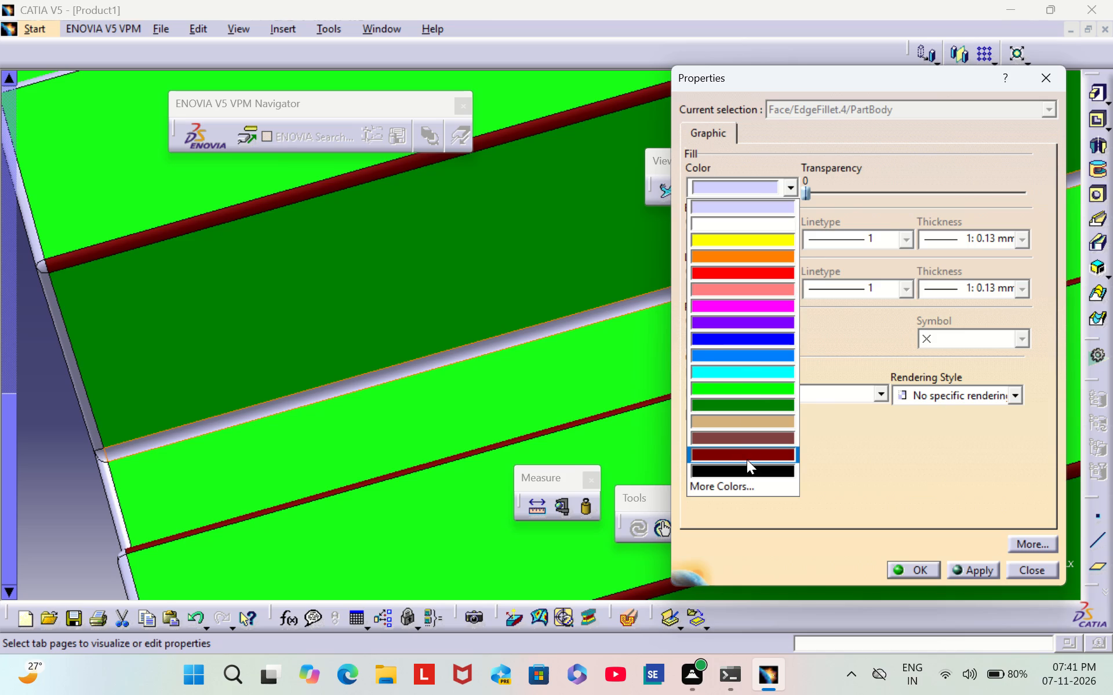
click(903, 565)
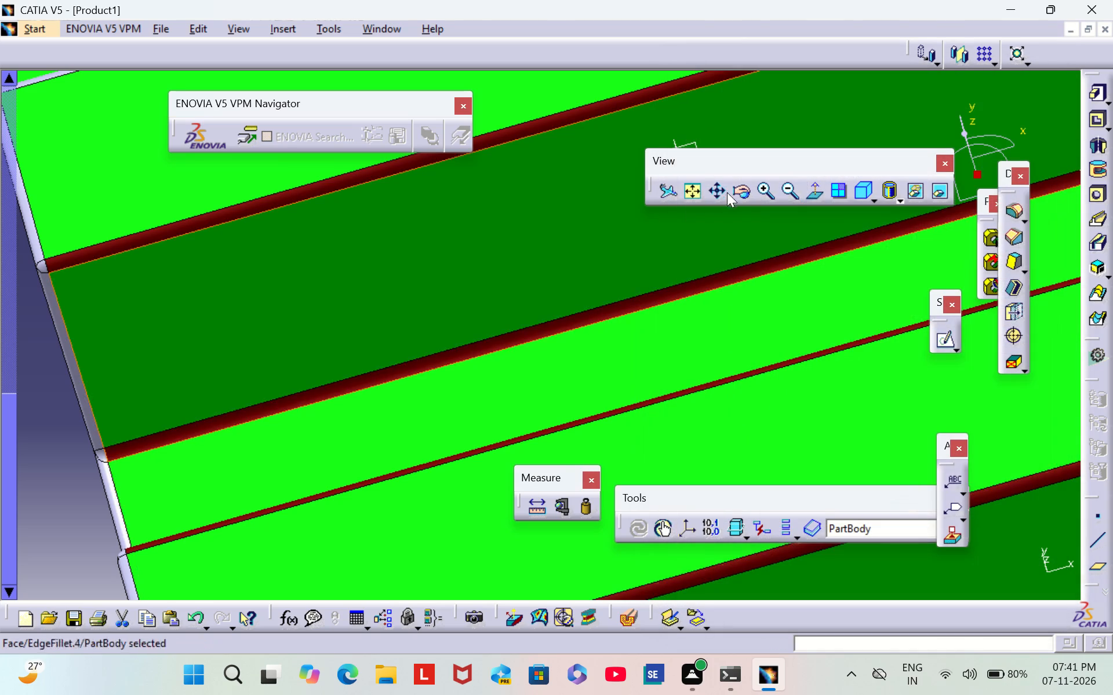
Set the fill colour of the end-face fillet along the middle wall's side away from the slot to dark red.
click(54, 451)
middle_drag(54, 451, 241, 442)
right_drag(57, 451, 241, 442)
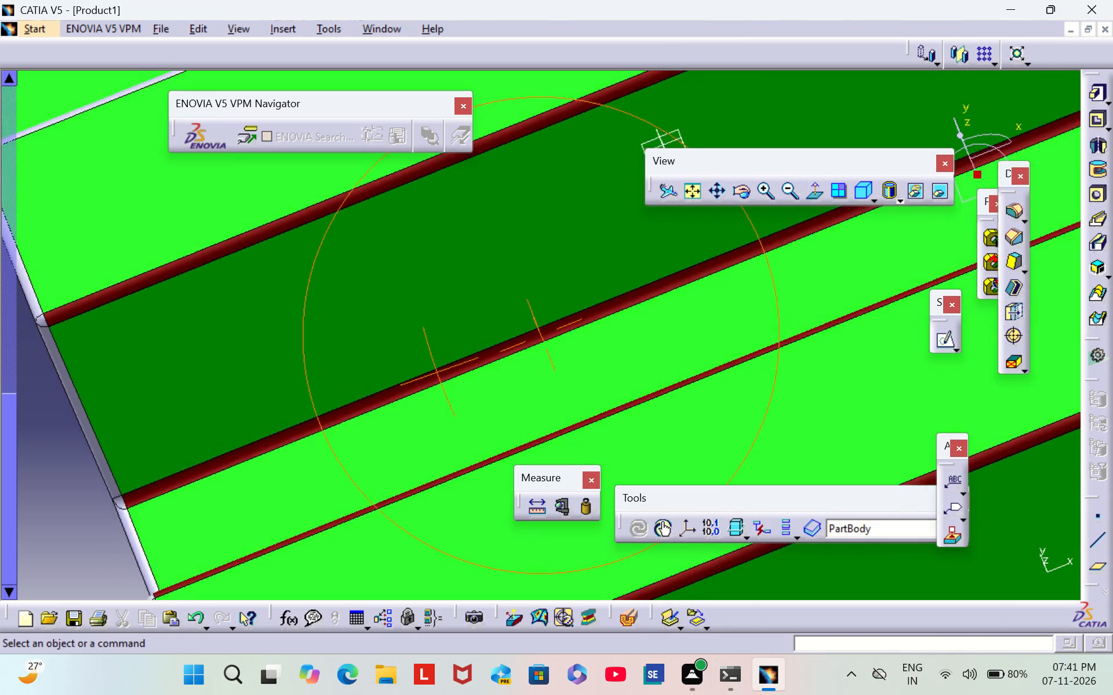
right_drag(241, 442, 561, 336)
middle_drag(241, 442, 561, 336)
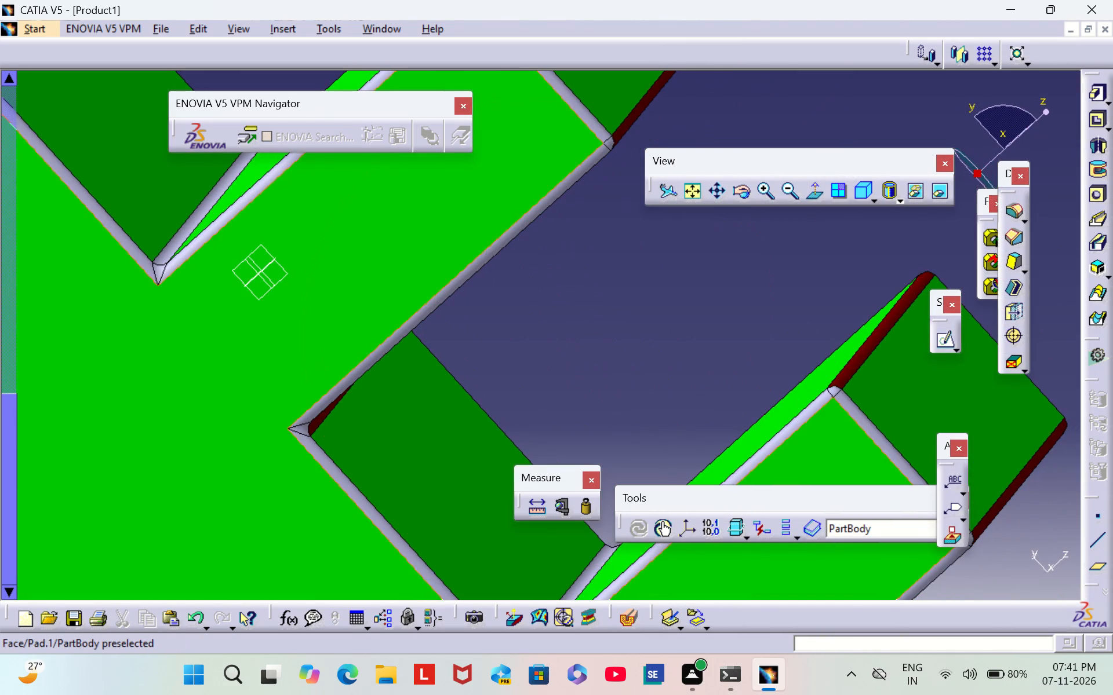
right_click(228, 213)
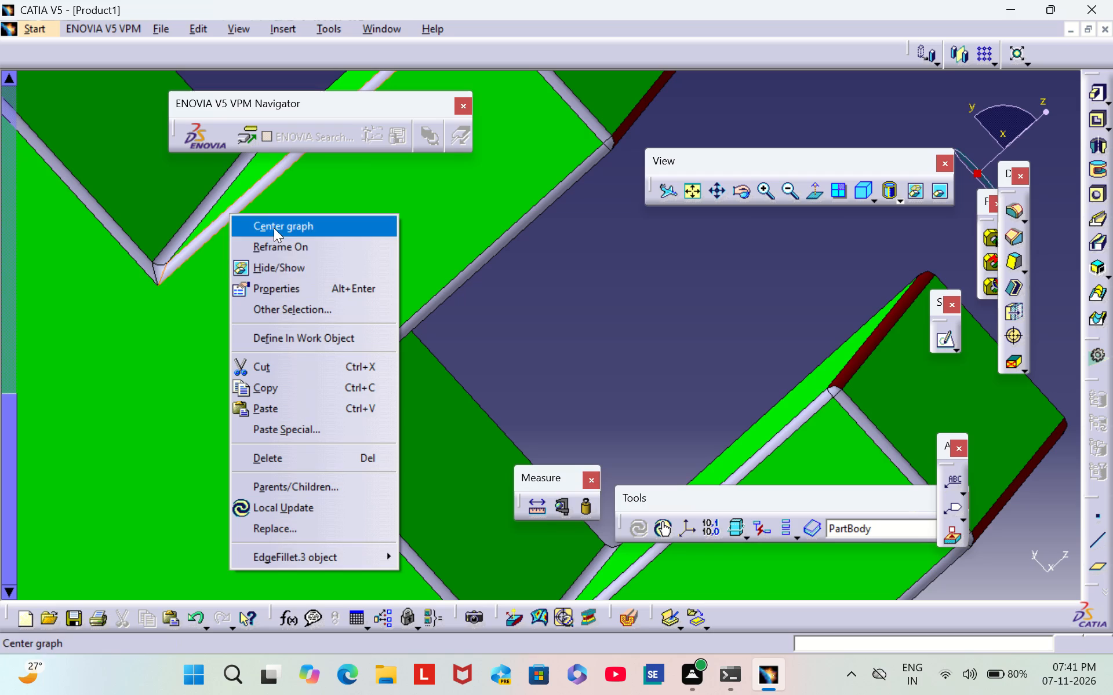
click(321, 292)
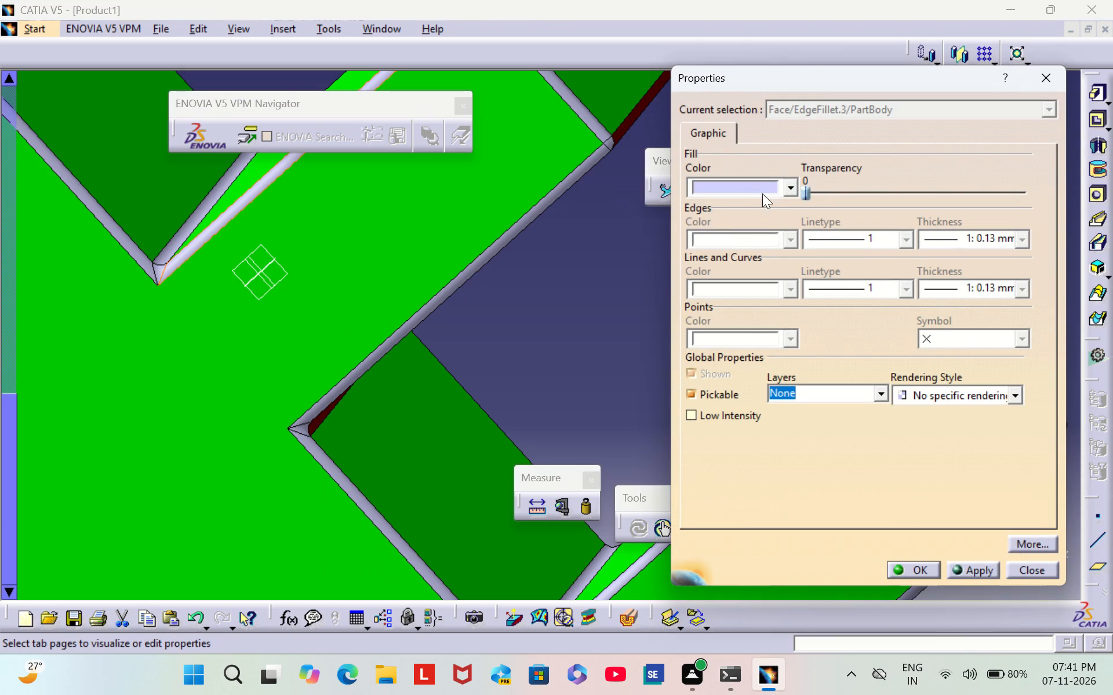
click(762, 191)
click(721, 456)
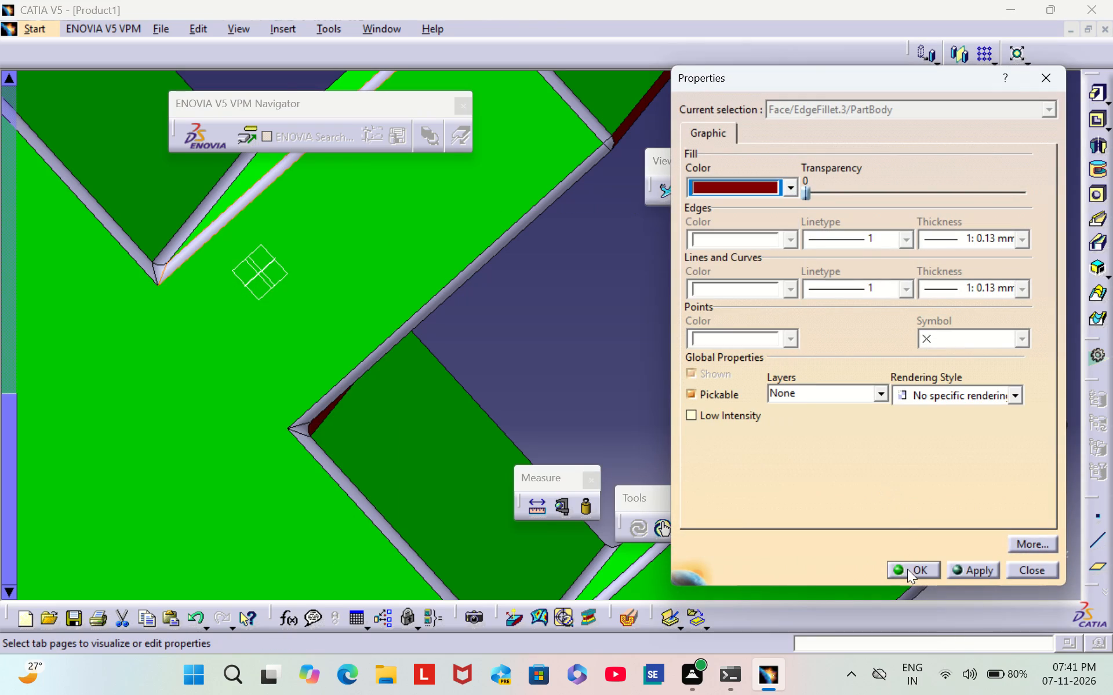
click(907, 569)
click(710, 416)
Set the fill colour of the end-face fillet along the middle wall's slot side to reddish brown.
middle_drag(657, 431, 675, 400)
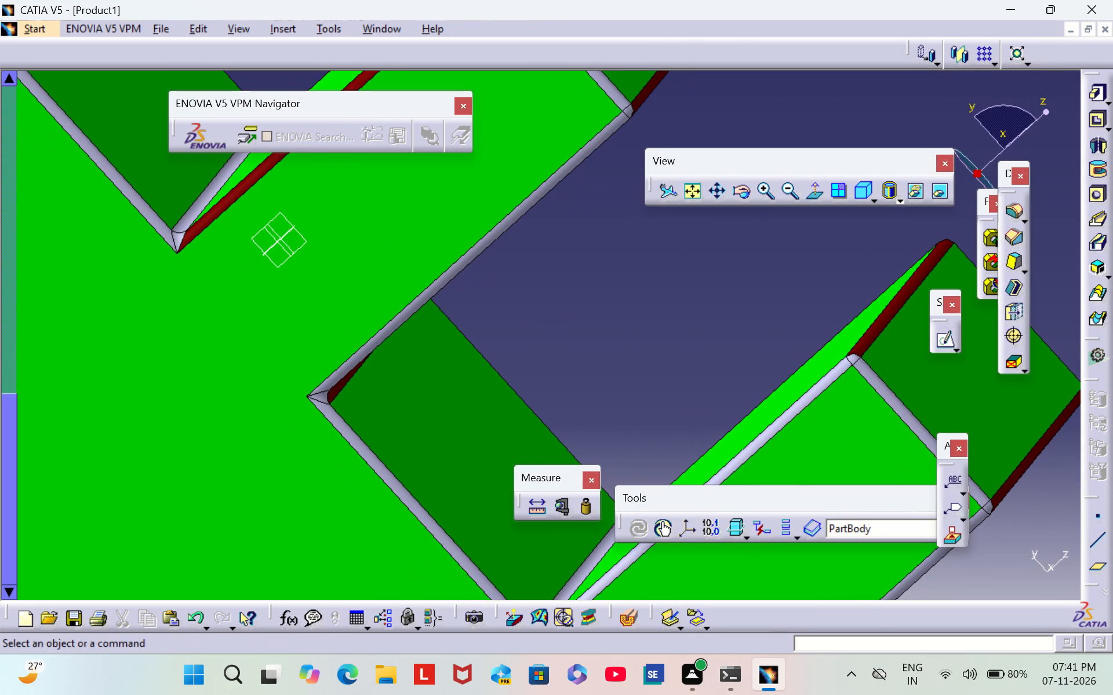
right_click(454, 272)
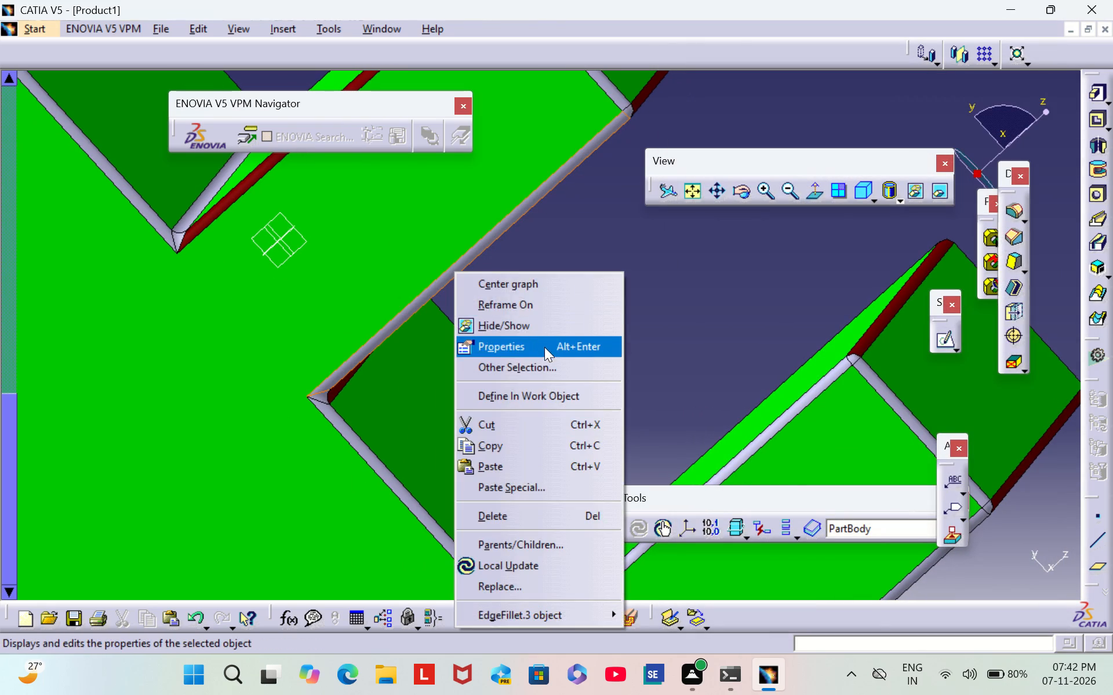
click(544, 347)
click(770, 188)
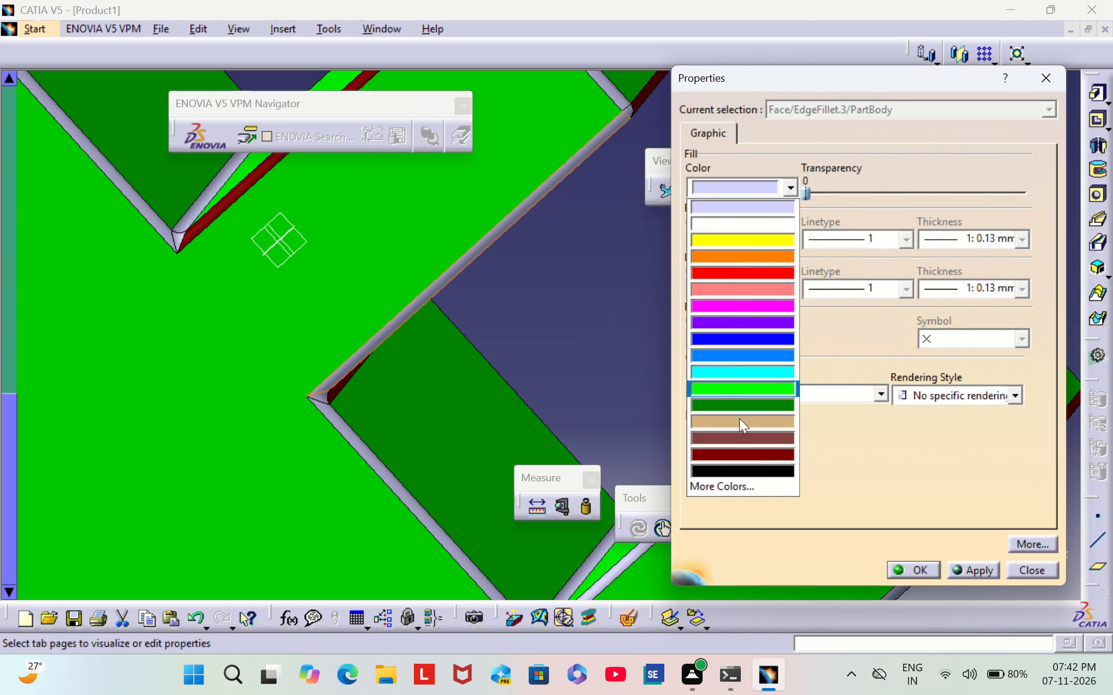
click(754, 437)
click(908, 566)
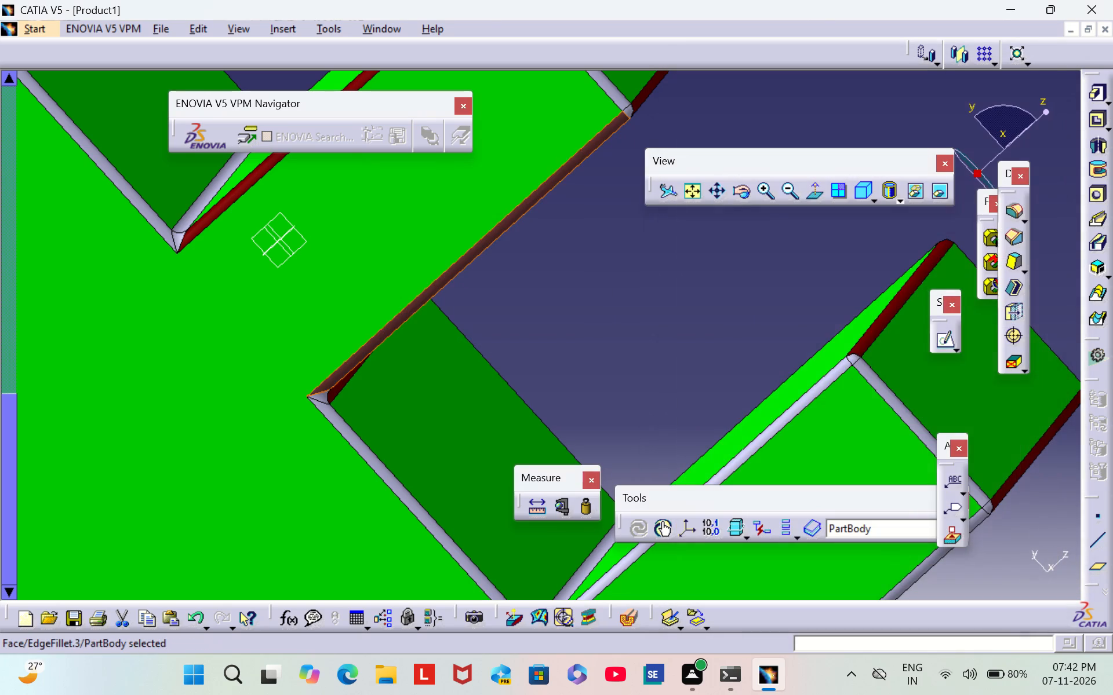
click(635, 327)
Set the fill colour of the end-face fillet along the outer wall's slot side to dark red.
middle_drag(648, 331, 671, 269)
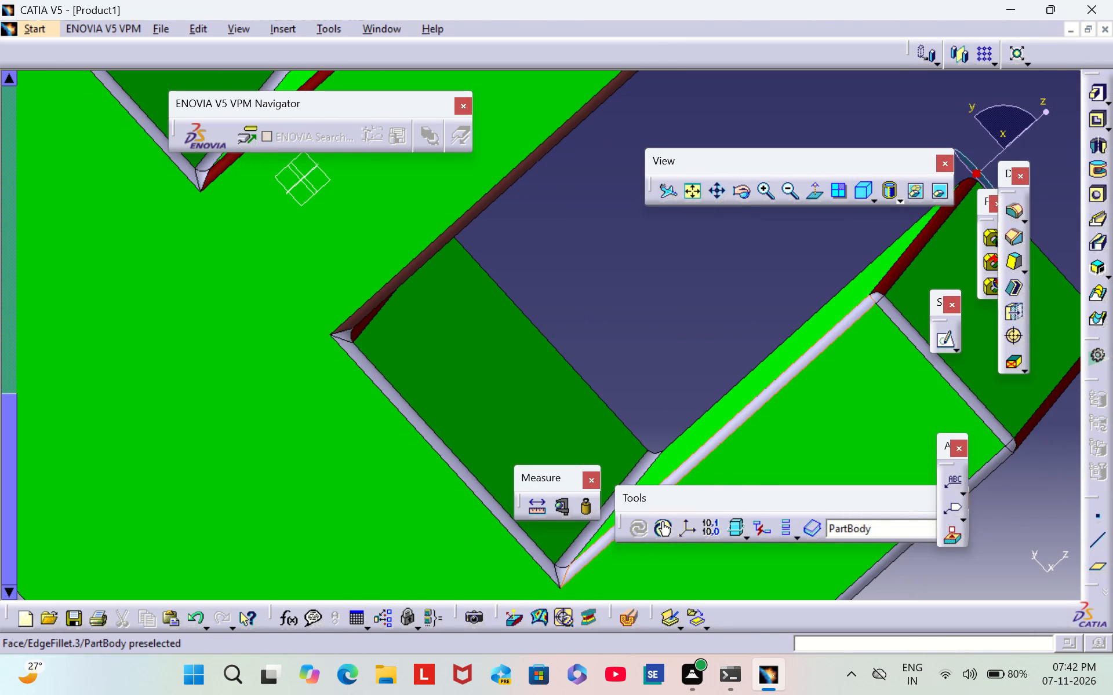
right_click(730, 423)
click(777, 145)
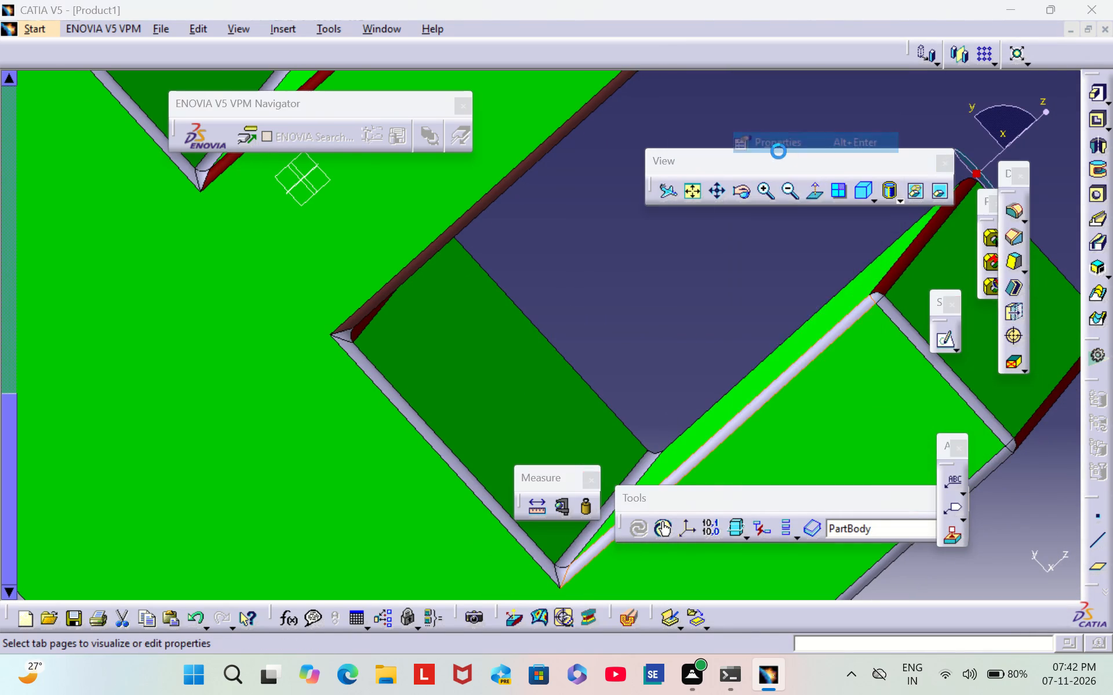
click(797, 192)
click(774, 460)
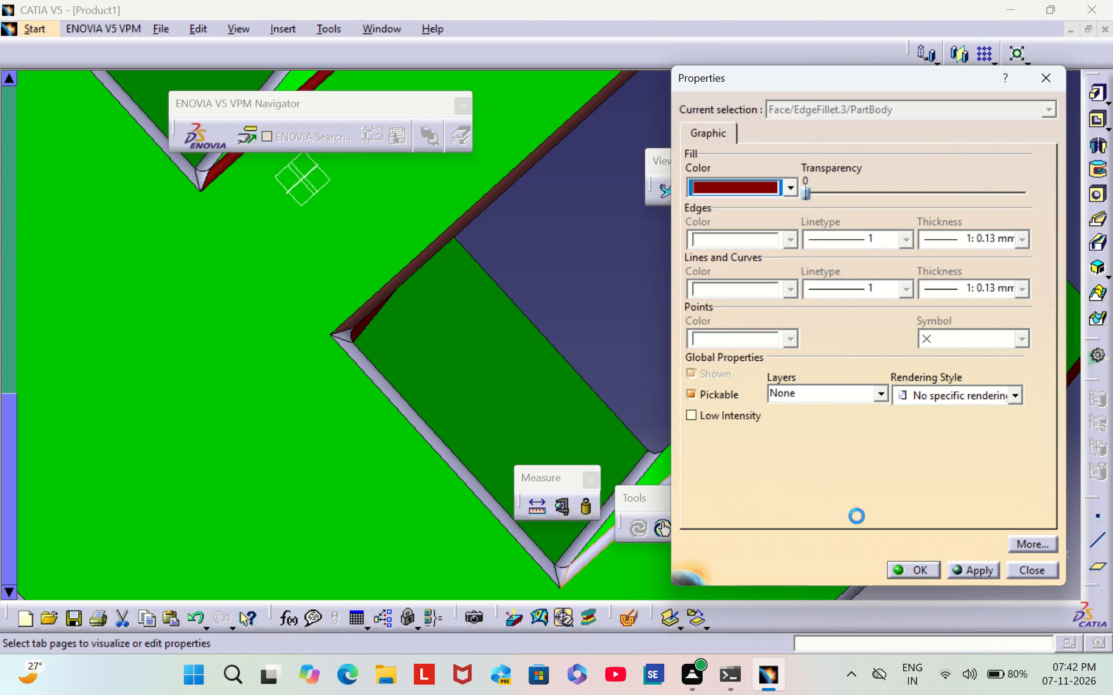
click(917, 573)
click(635, 308)
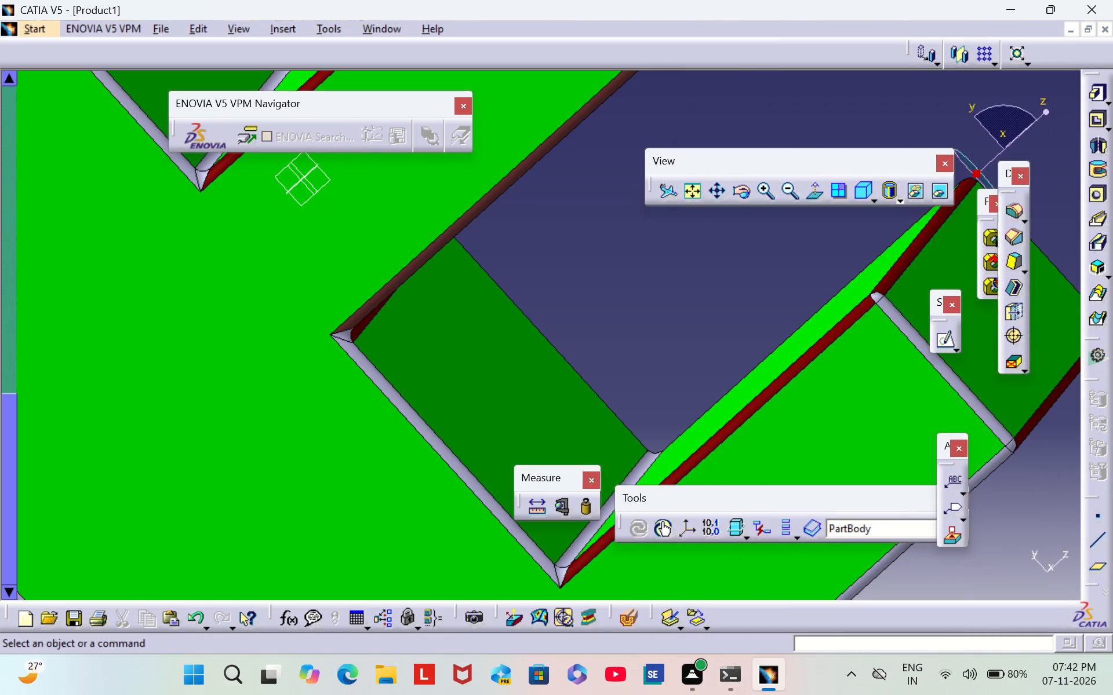
Set the fill colour of the long fillet where the slot floor meets the outer wall to dark red.
middle_drag(658, 345, 691, 364)
scroll(658, 345, down, 1)
right_drag(658, 345, 691, 364)
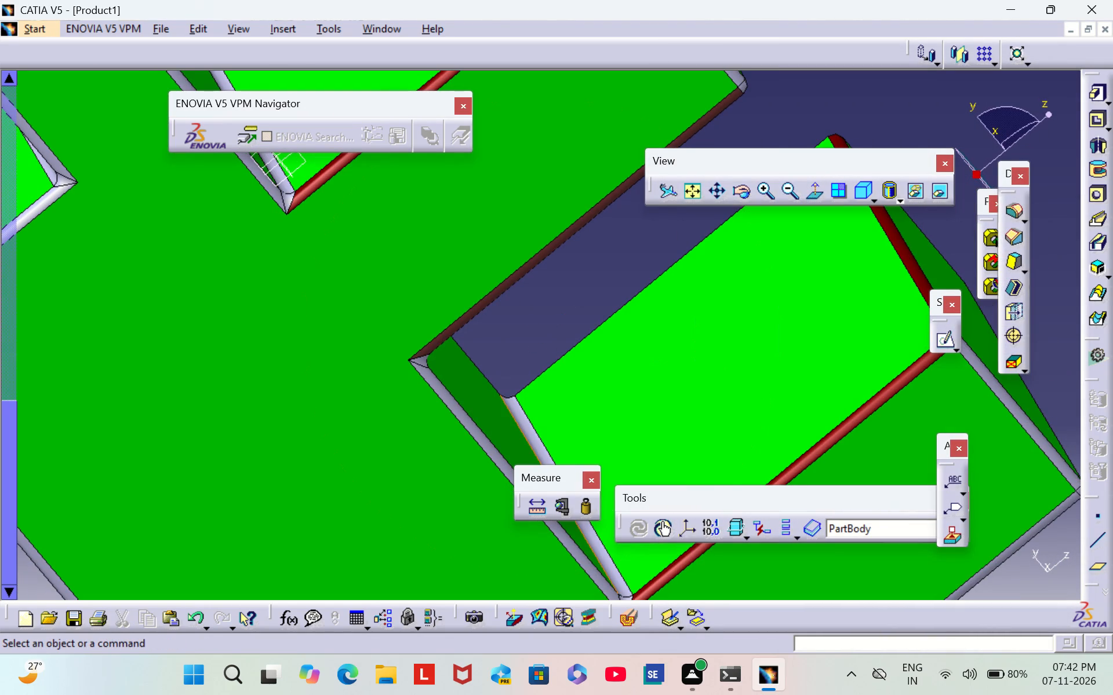
right_click(533, 437)
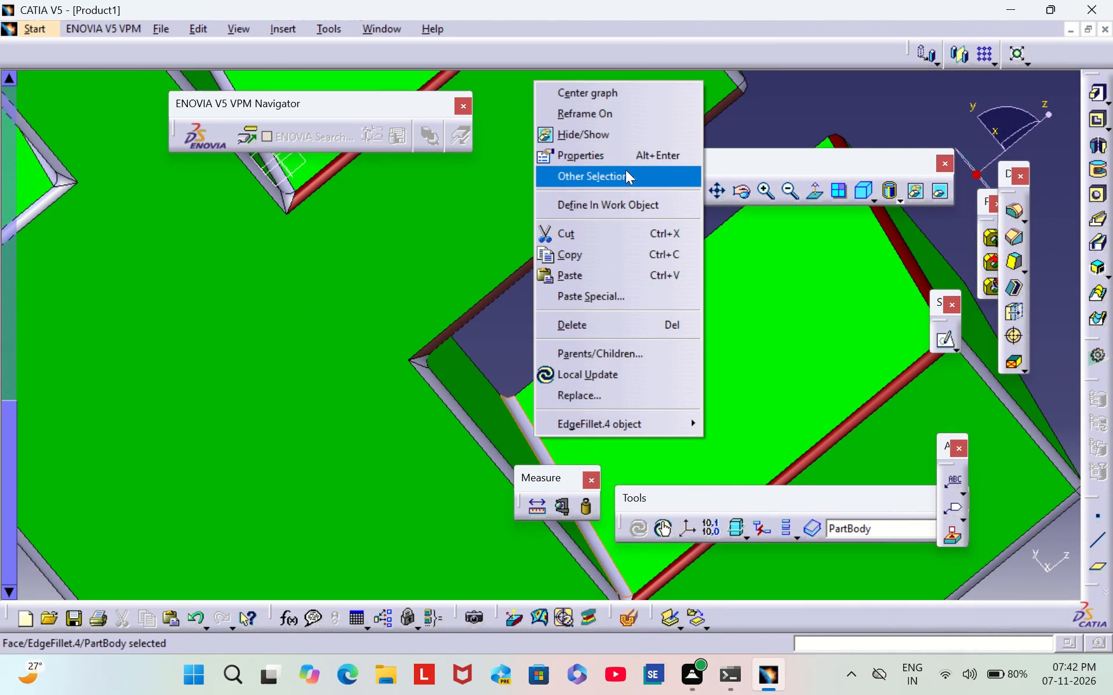
click(625, 164)
click(760, 196)
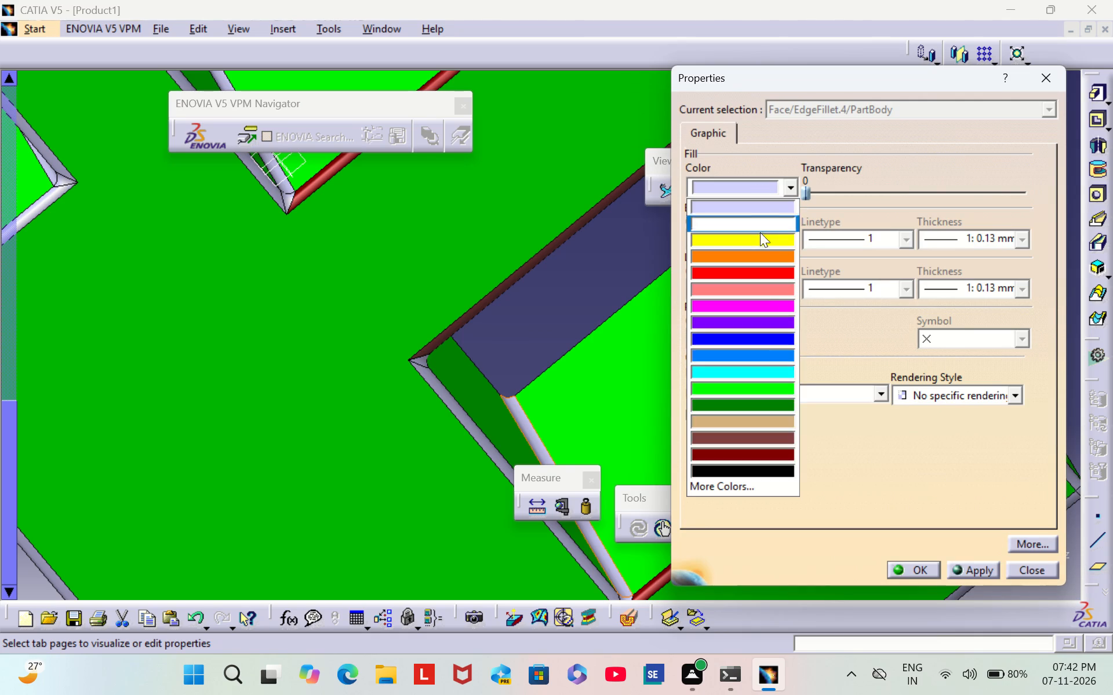
click(792, 449)
click(908, 571)
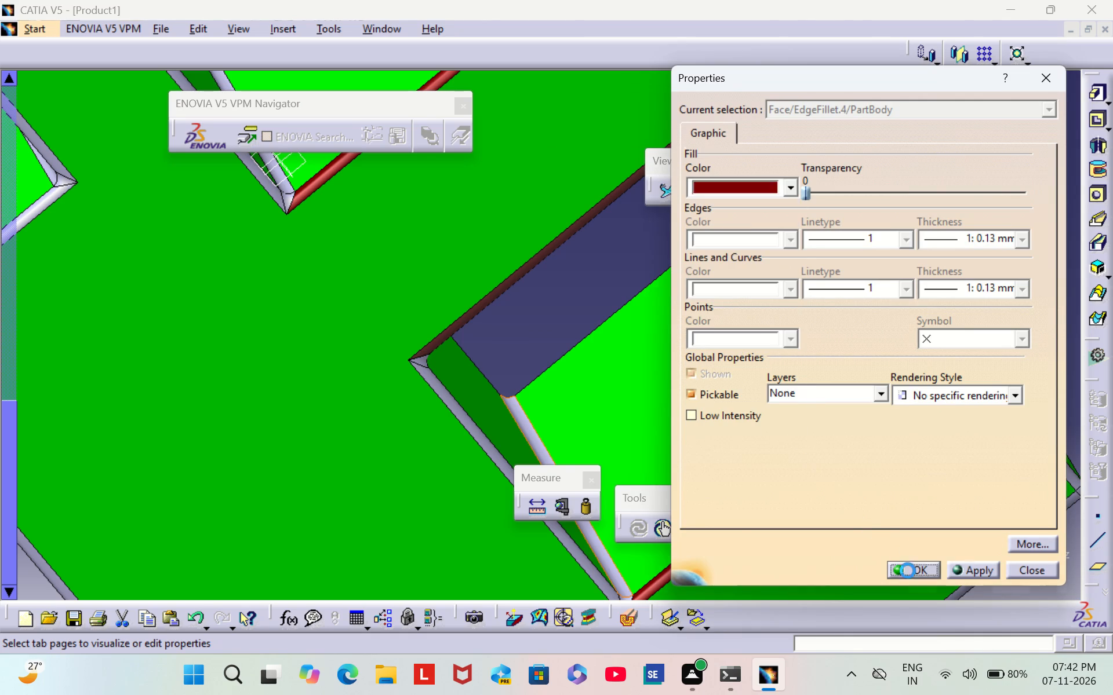
click(624, 284)
Set the fill colour of the short end-face fillet across the outer wall's top to dark red.
middle_drag(629, 272, 471, 265)
right_drag(629, 270, 471, 265)
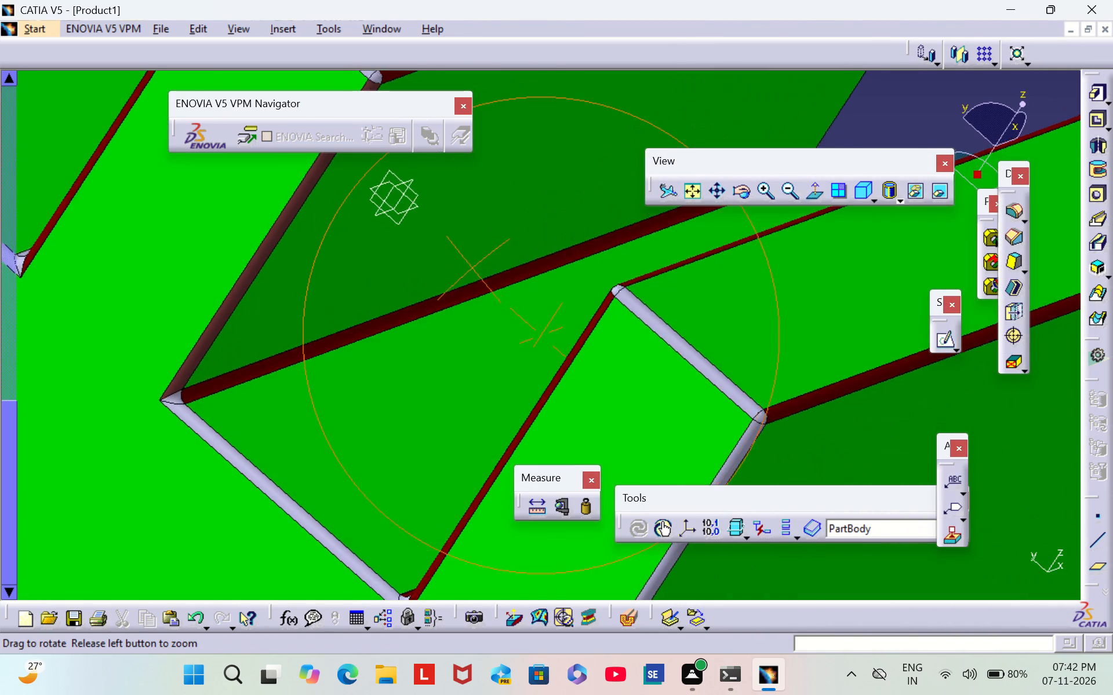
right_drag(471, 265, 479, 228)
middle_drag(471, 265, 479, 228)
scroll(480, 228, up, 1)
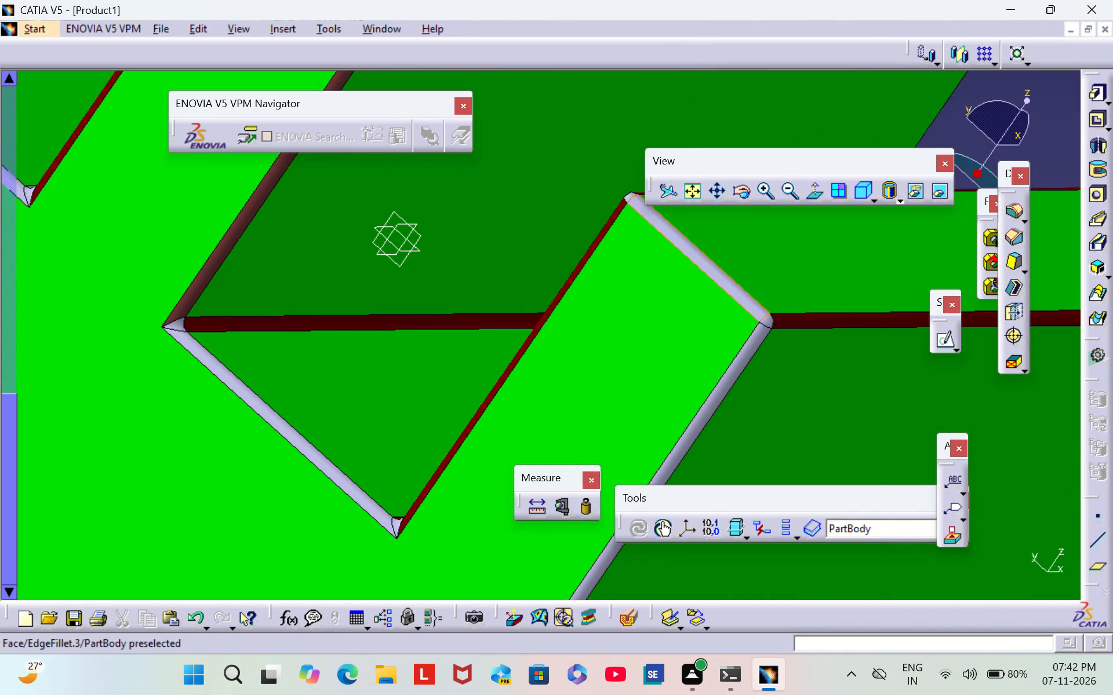
right_click(708, 265)
click(801, 343)
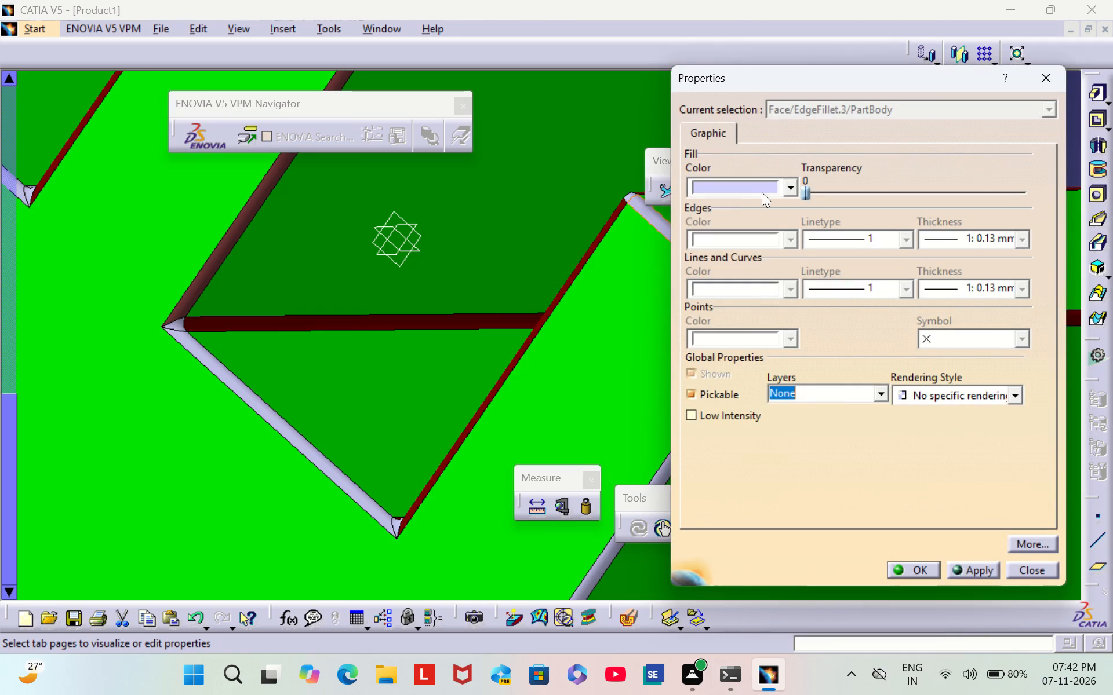
click(762, 191)
click(761, 455)
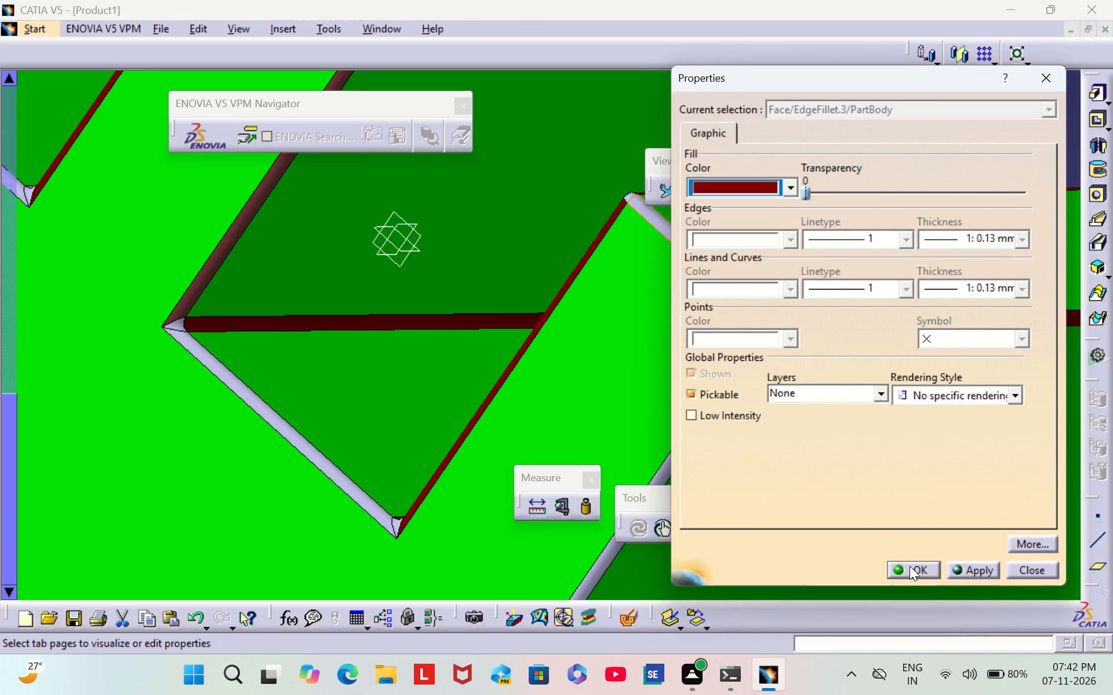
click(910, 566)
click(468, 283)
Set the fill colour of the end-face fillet along the outer wall's outer side to dark red.
middle_drag(515, 349, 482, 205)
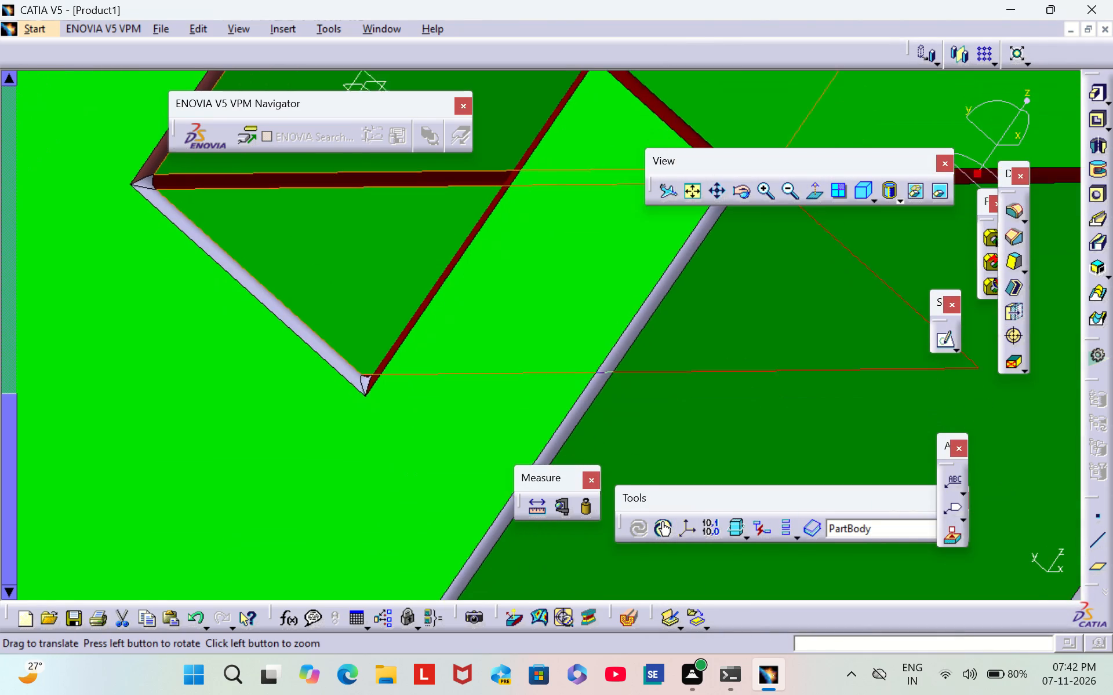
middle_drag(482, 205, 522, 114)
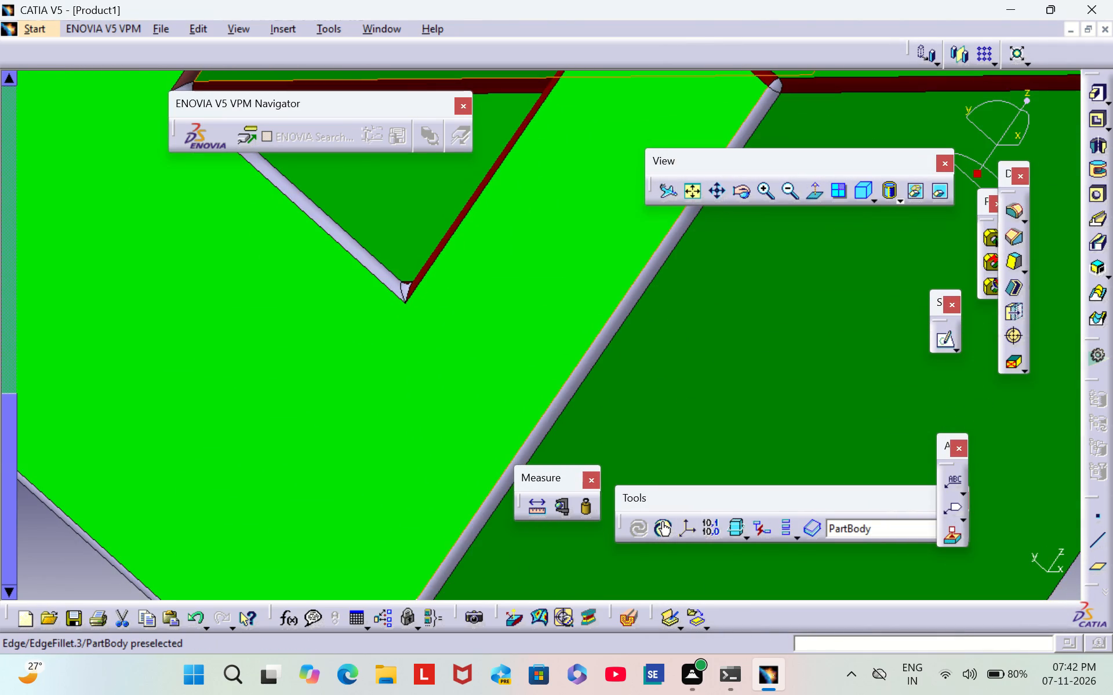
right_click(596, 353)
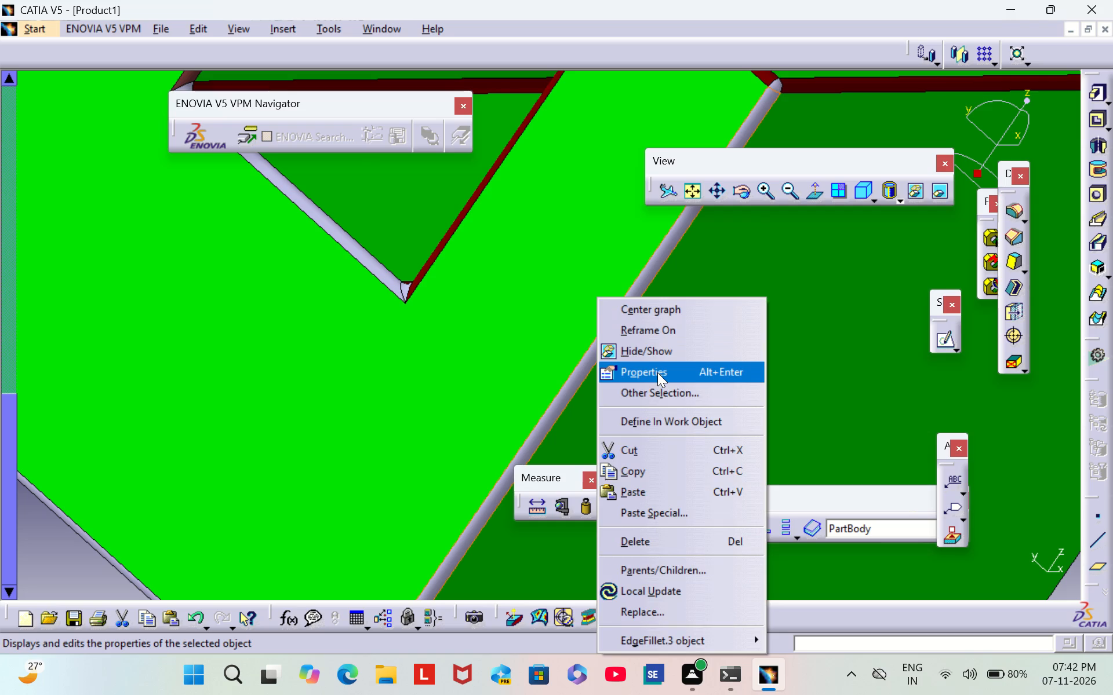
click(657, 372)
click(771, 188)
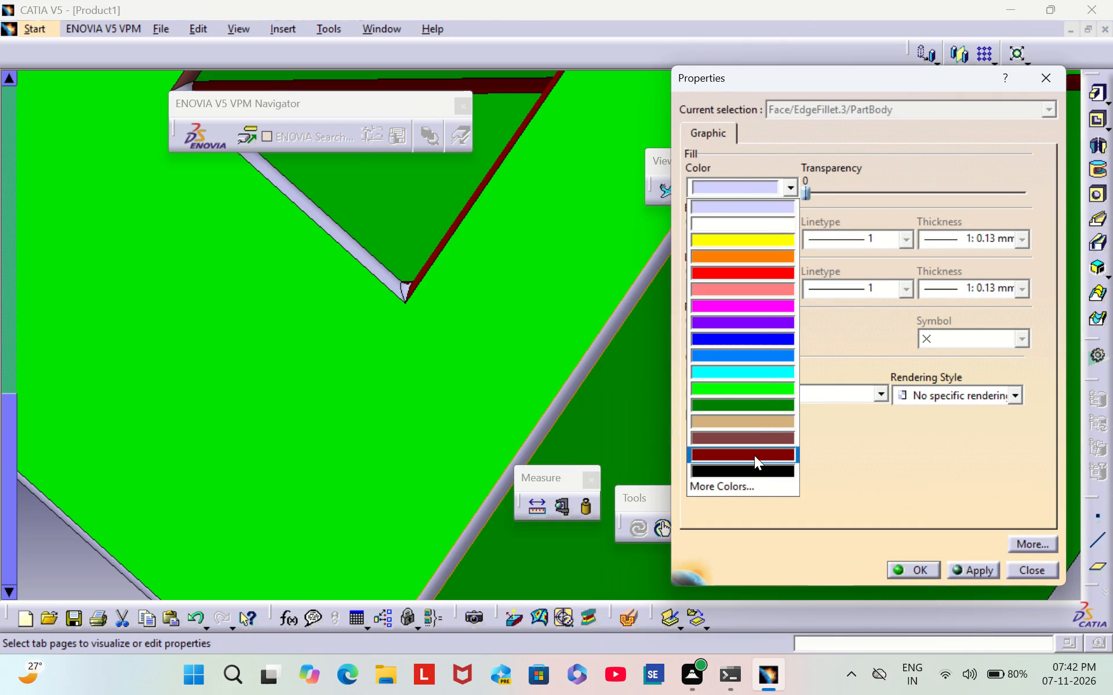
click(754, 452)
click(917, 570)
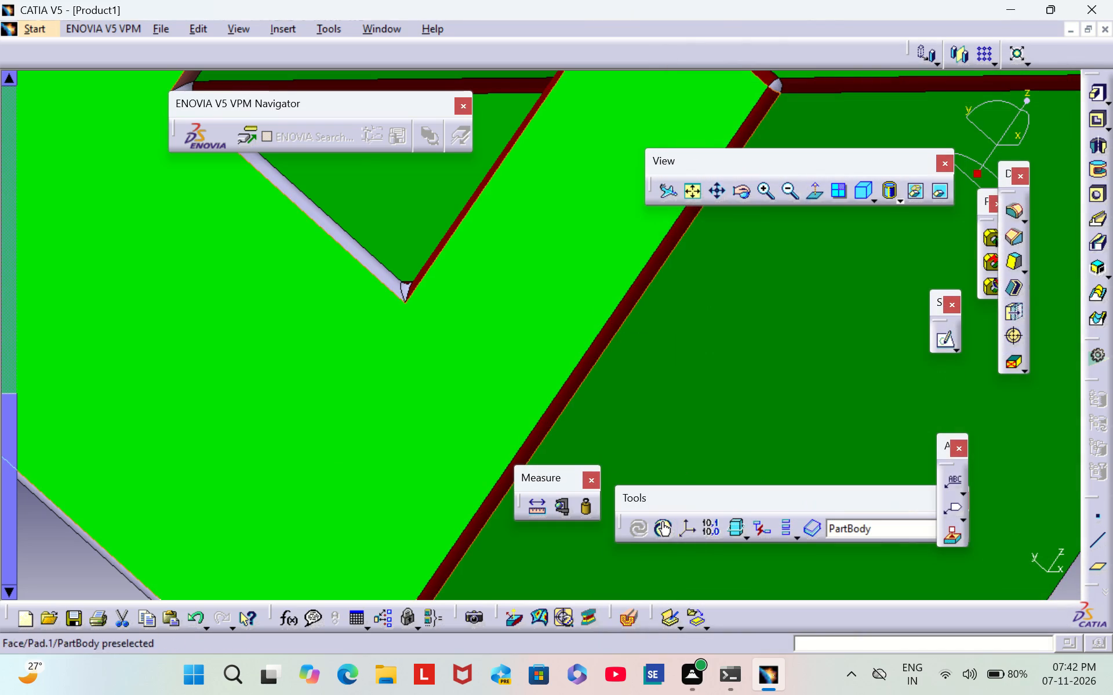
click(339, 476)
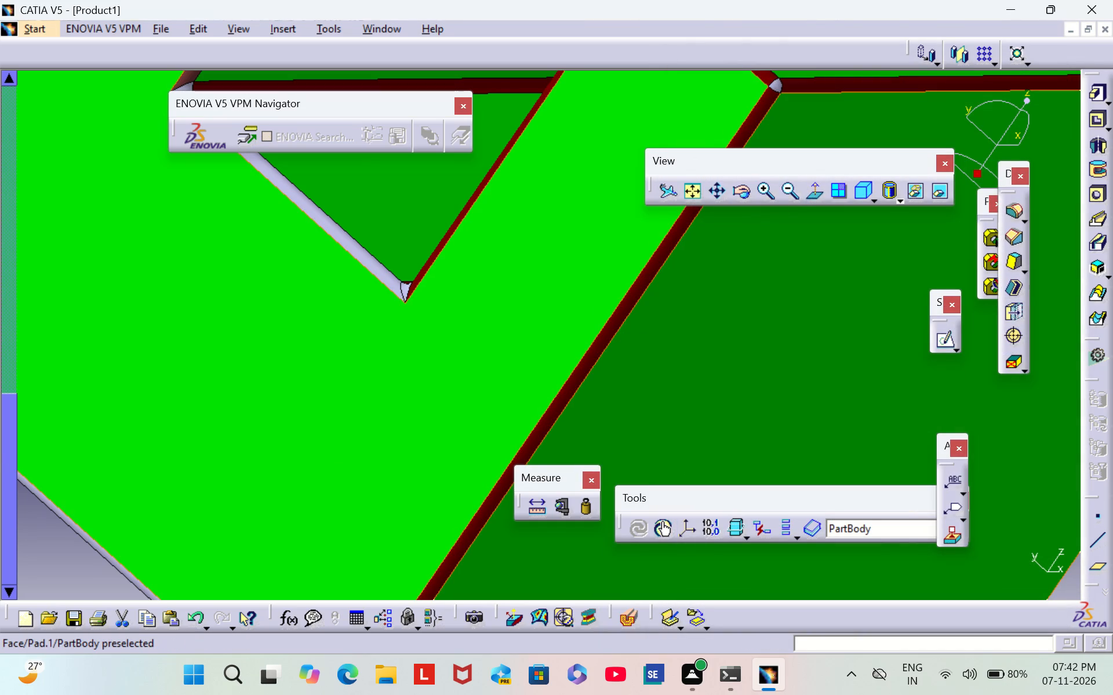
Set the fill colour of the end-face fillet along the slot floor's edge to dark red.
click(791, 194)
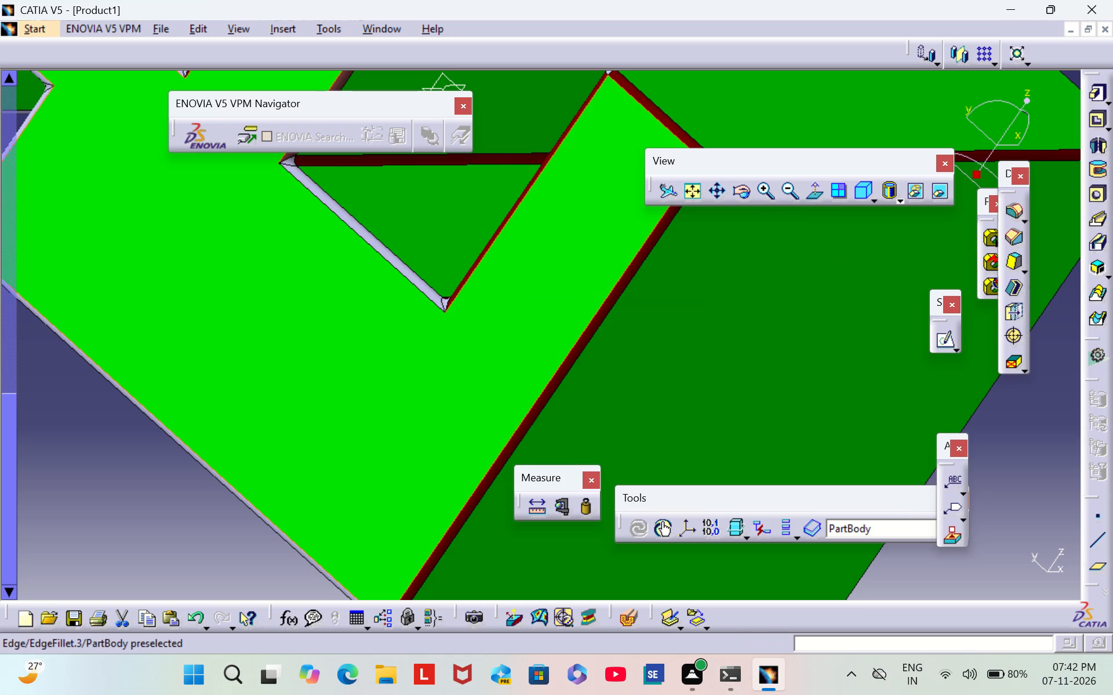
triple_click(765, 197)
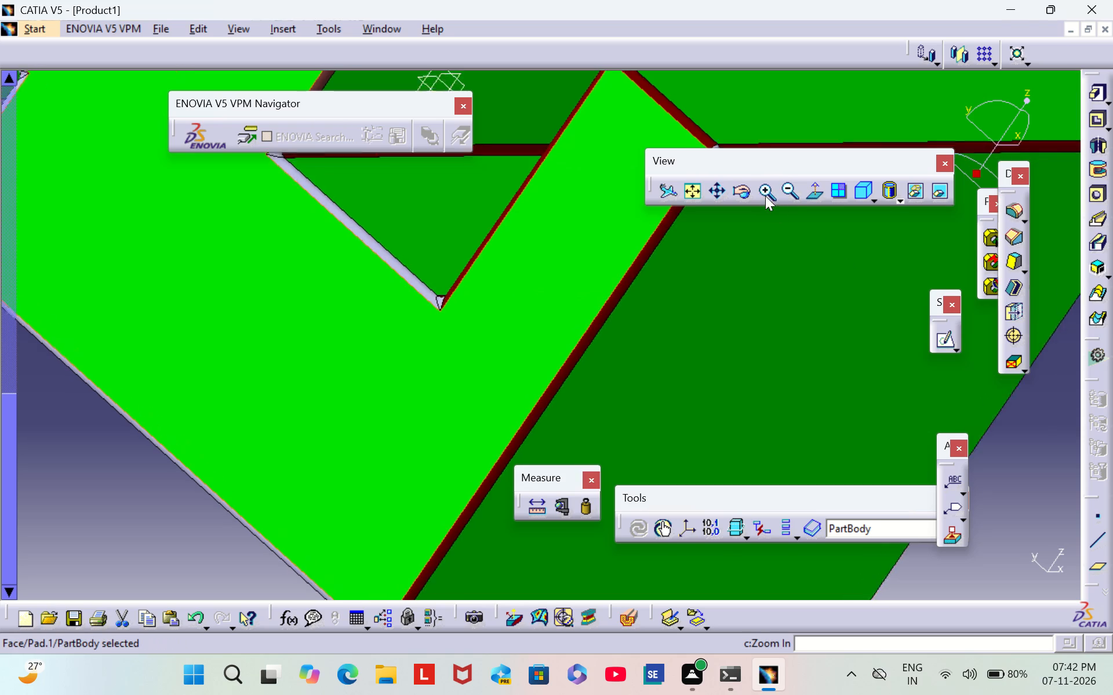
scroll(292, 328, down, 1)
middle_drag(292, 328, 532, 440)
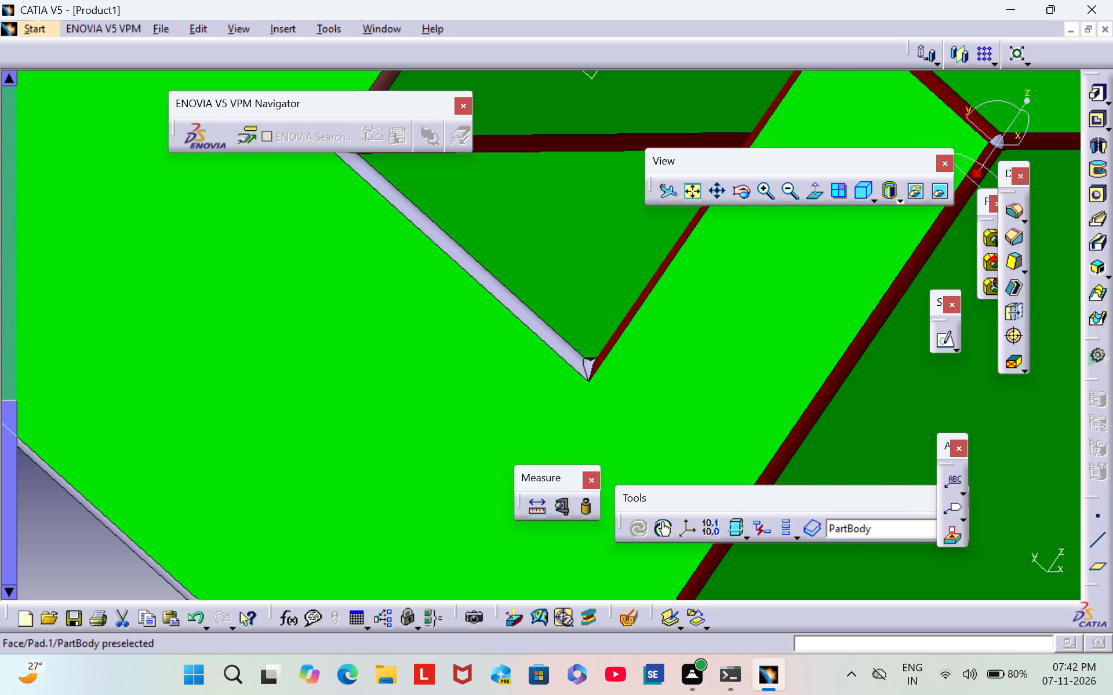
click(769, 193)
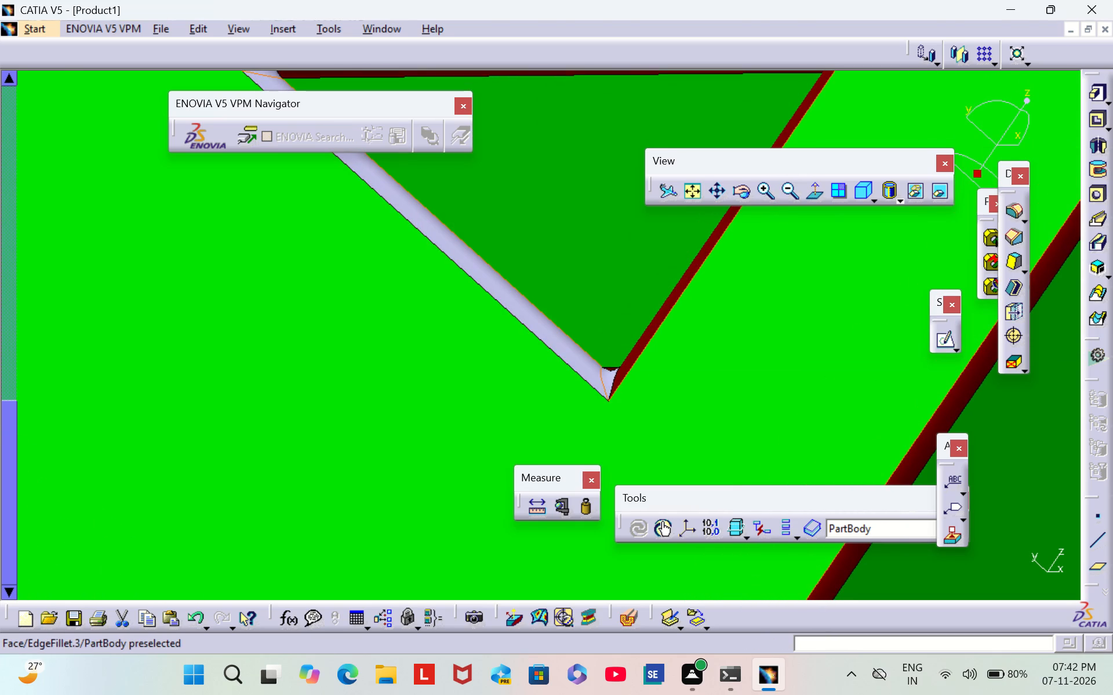
double_click(765, 194)
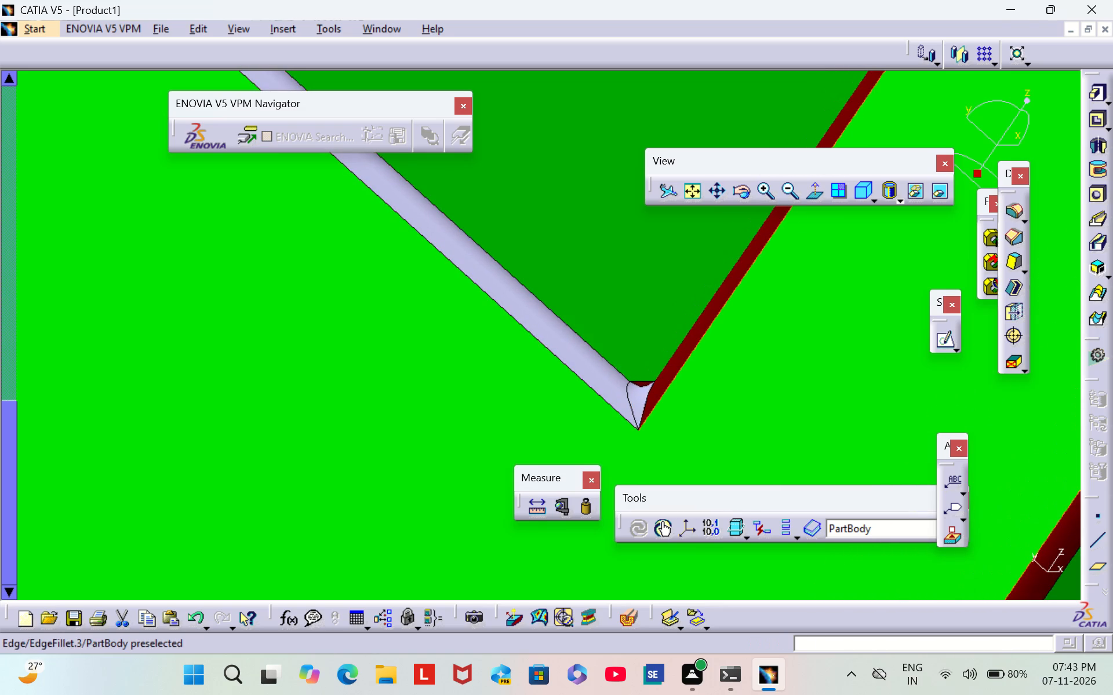
click(616, 303)
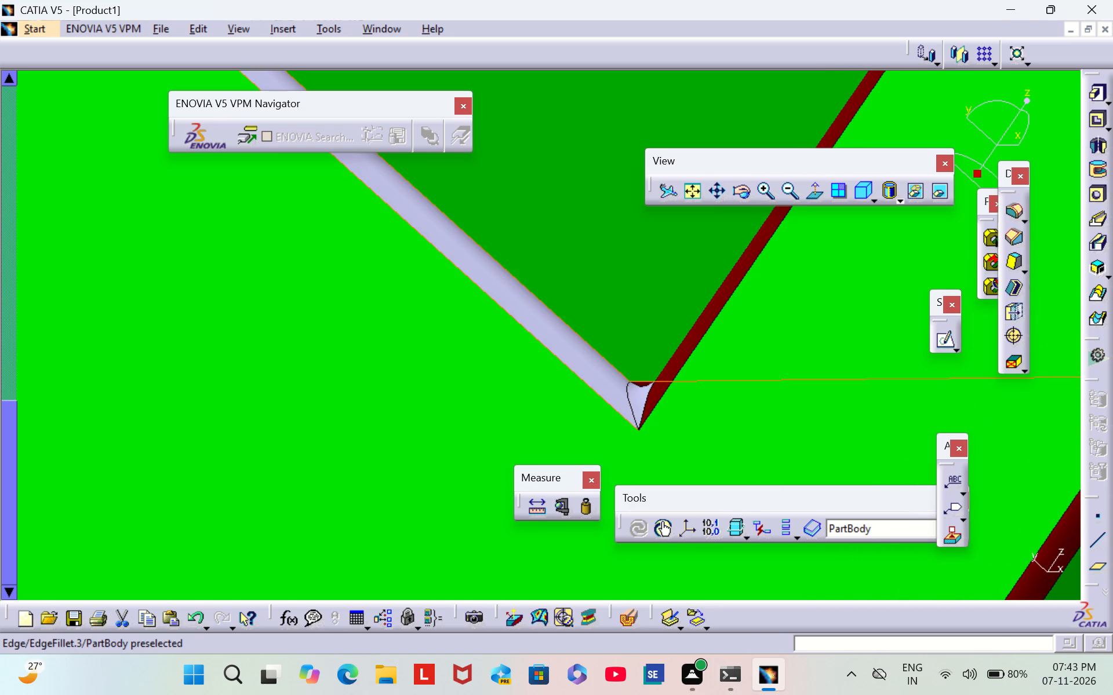
right_click(544, 336)
click(591, 370)
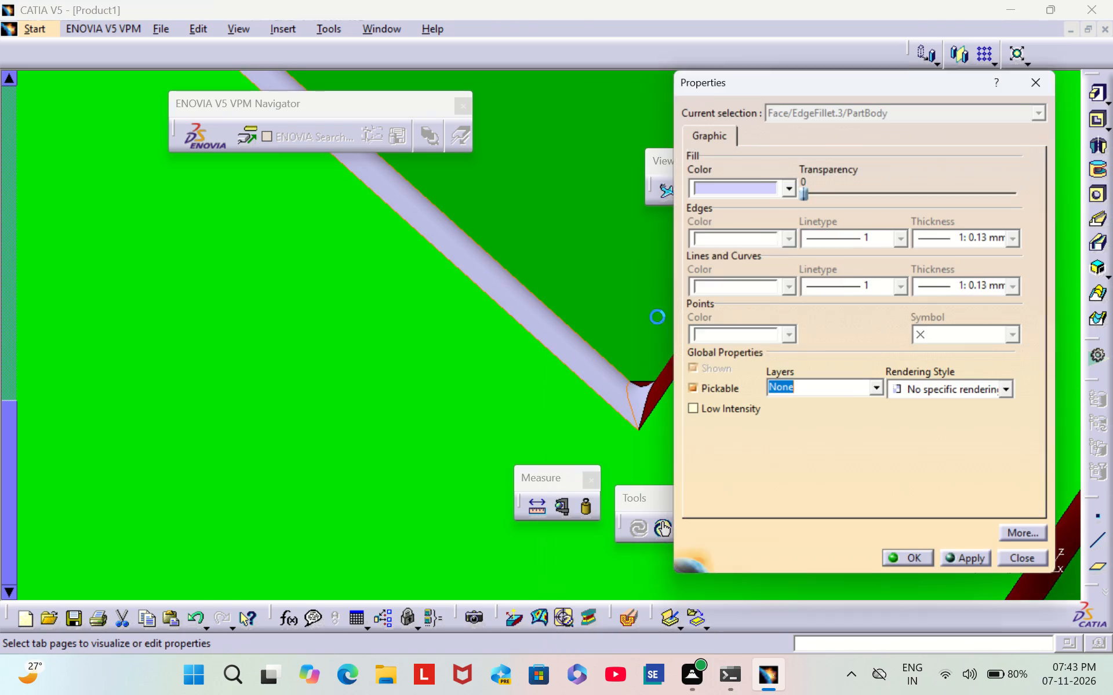
click(784, 195)
click(751, 453)
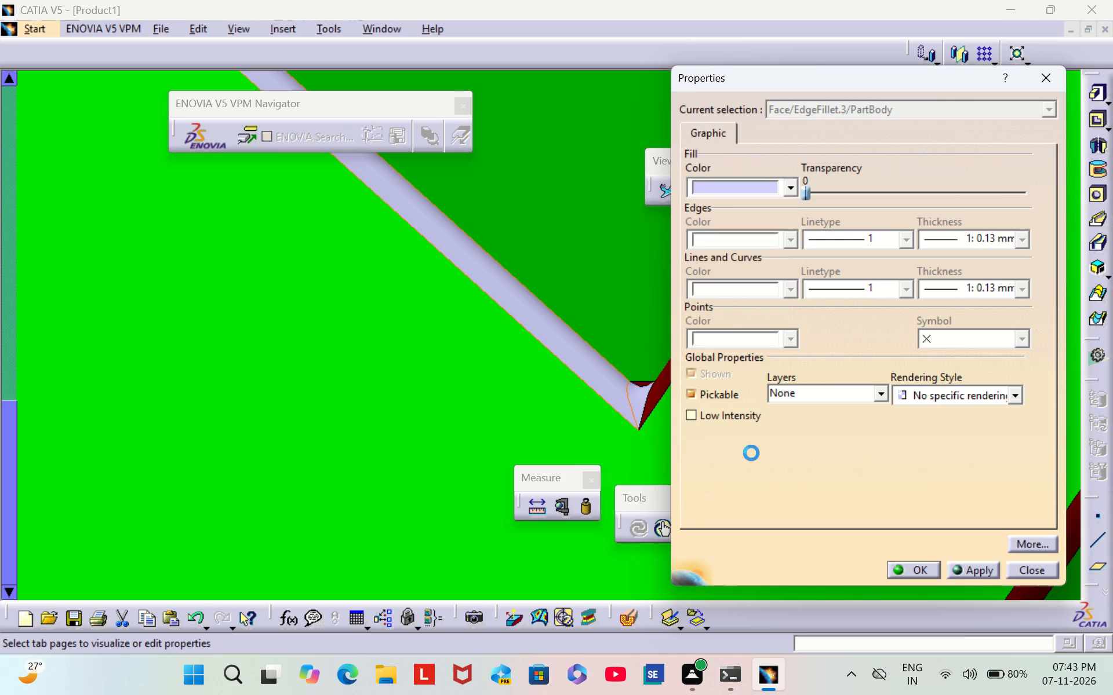
click(904, 567)
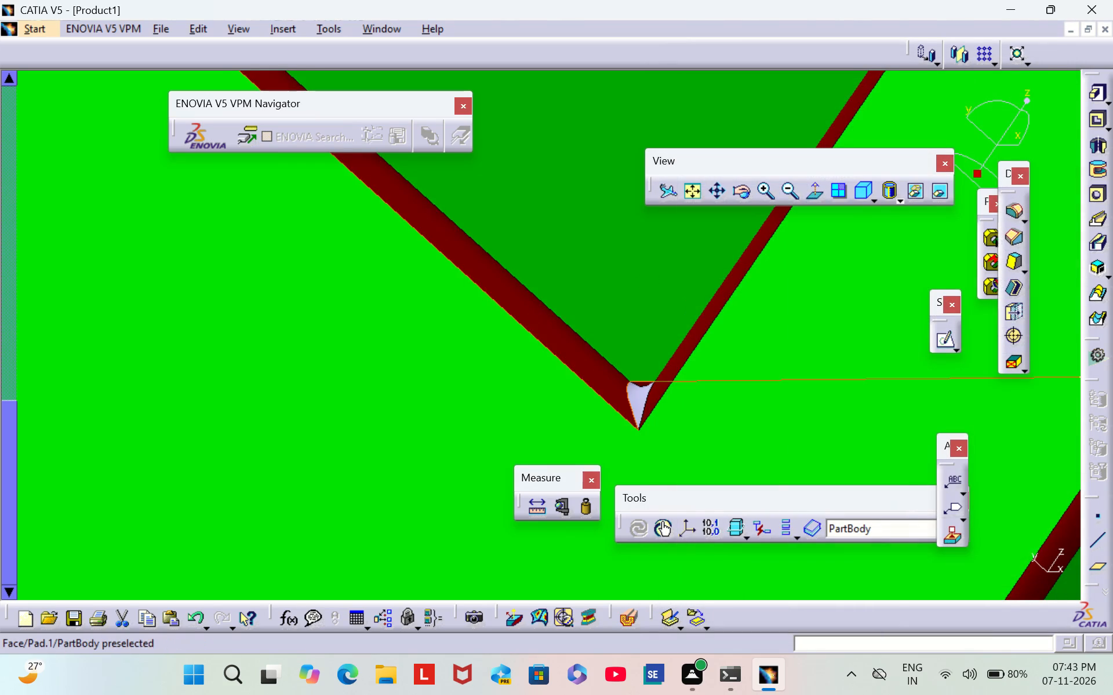
click(648, 284)
Set the fill colour of the small corner fillet patch at the slot floor's end, on the side opposite the outer wall, to dark red.
middle_drag(436, 389, 550, 427)
scroll(436, 387, down, 1)
right_drag(449, 389, 550, 427)
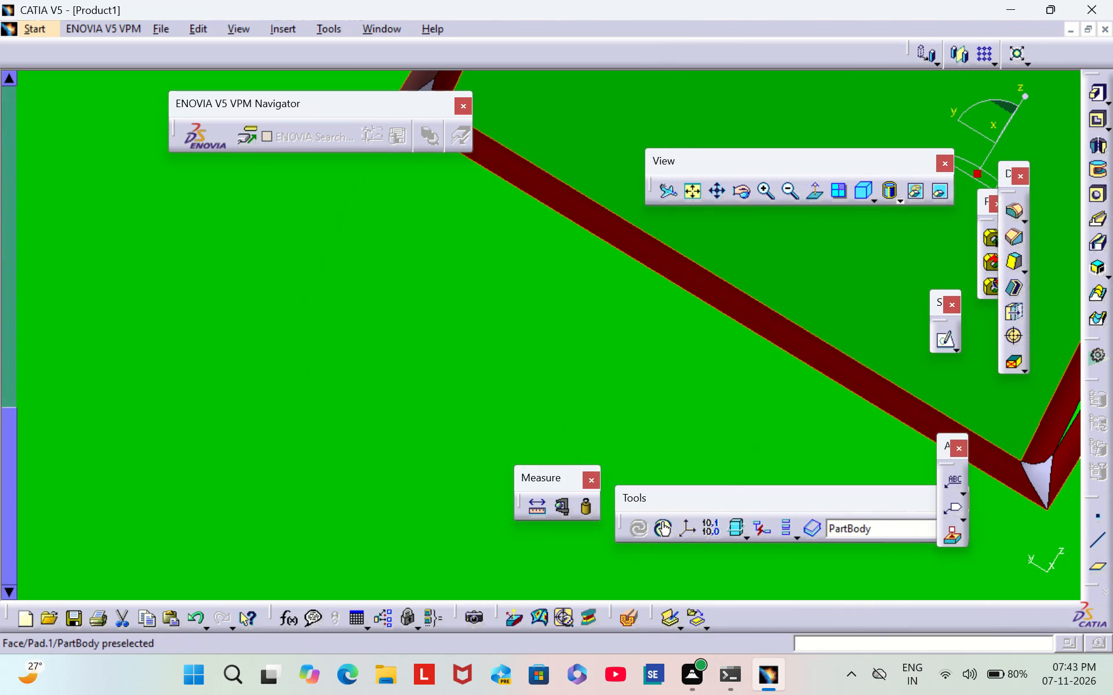
middle_drag(475, 270, 634, 447)
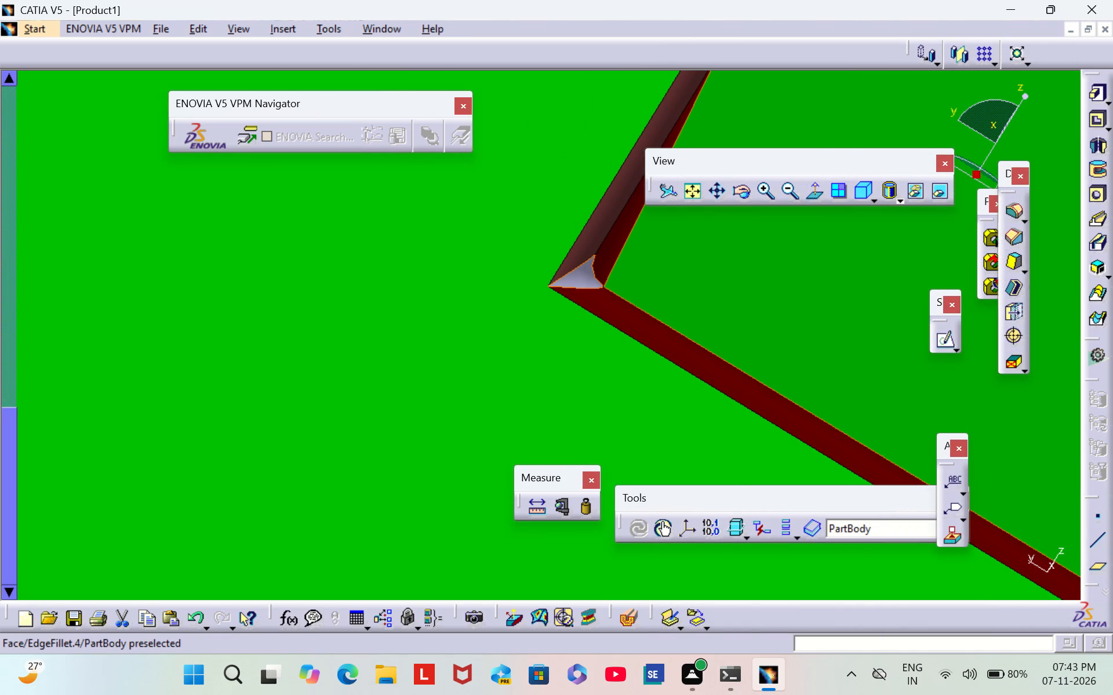
right_click(576, 282)
click(689, 360)
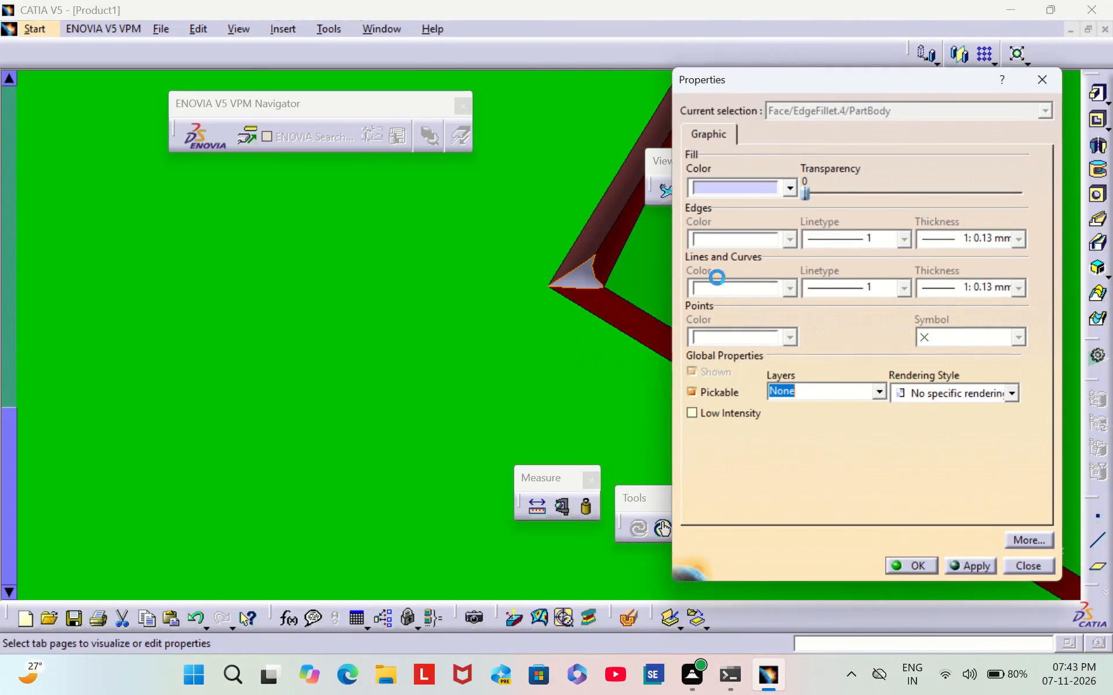
click(758, 190)
click(783, 452)
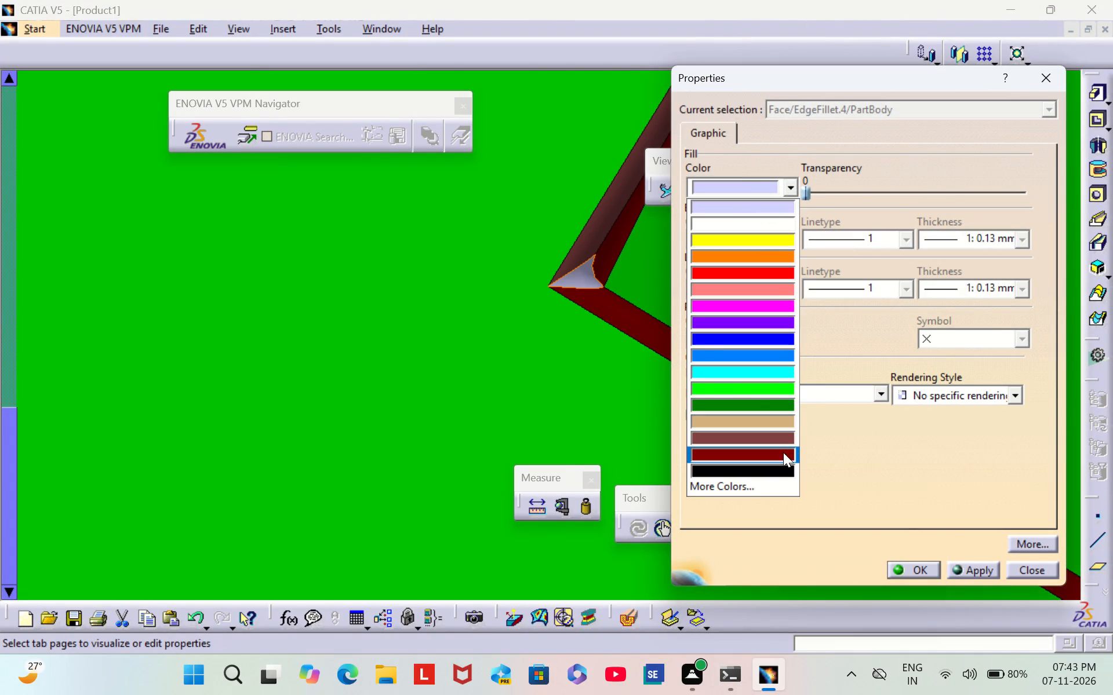
click(922, 569)
click(845, 328)
Set the fill colour of the small corner fillet patch where the slot floor's end meets the outer wall to dark red.
middle_drag(845, 327, 649, 345)
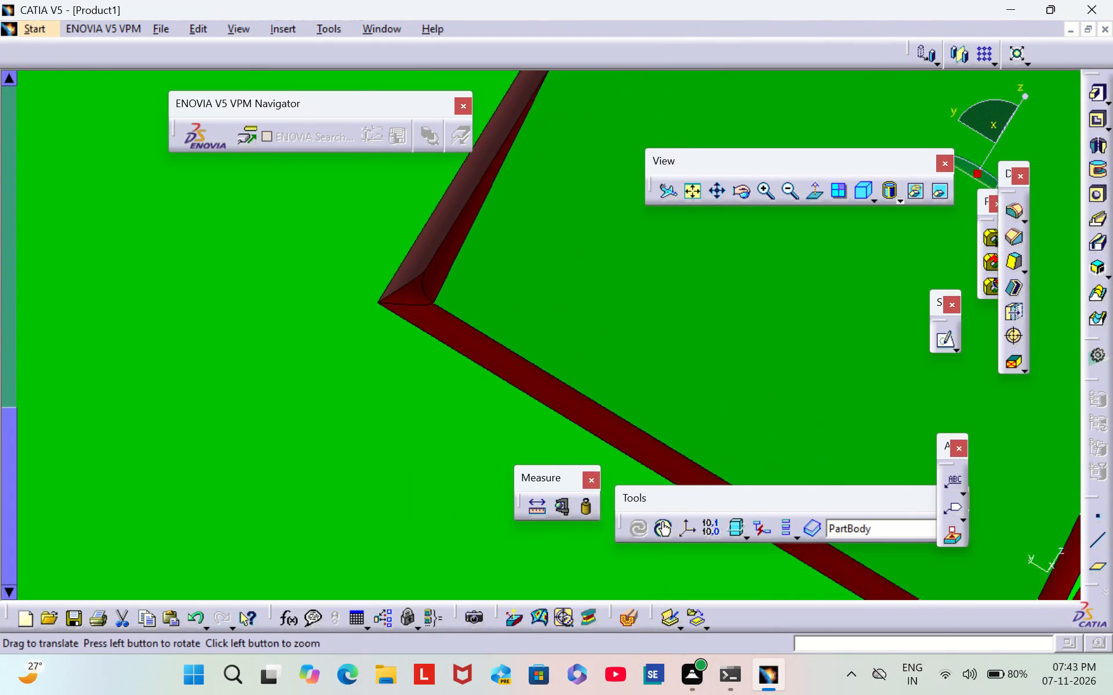
middle_drag(649, 345, 347, 237)
scroll(611, 310, down, 1)
middle_drag(611, 309, 278, 338)
right_drag(587, 308, 278, 338)
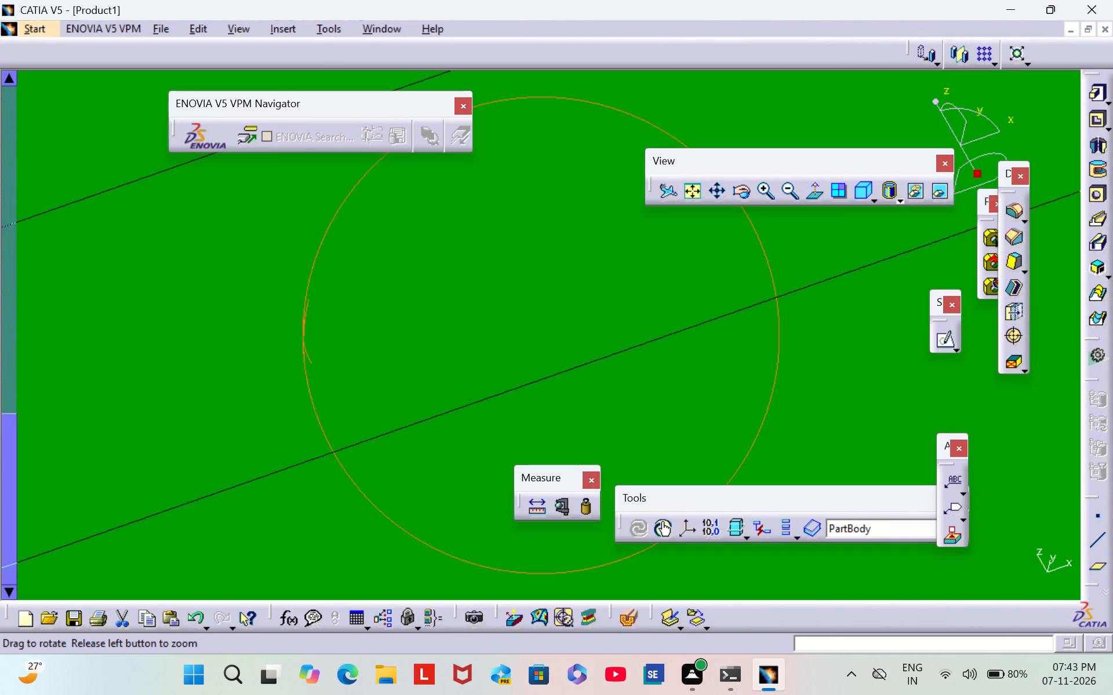
right_drag(278, 338, 456, 335)
middle_drag(278, 338, 474, 335)
double_click(783, 189)
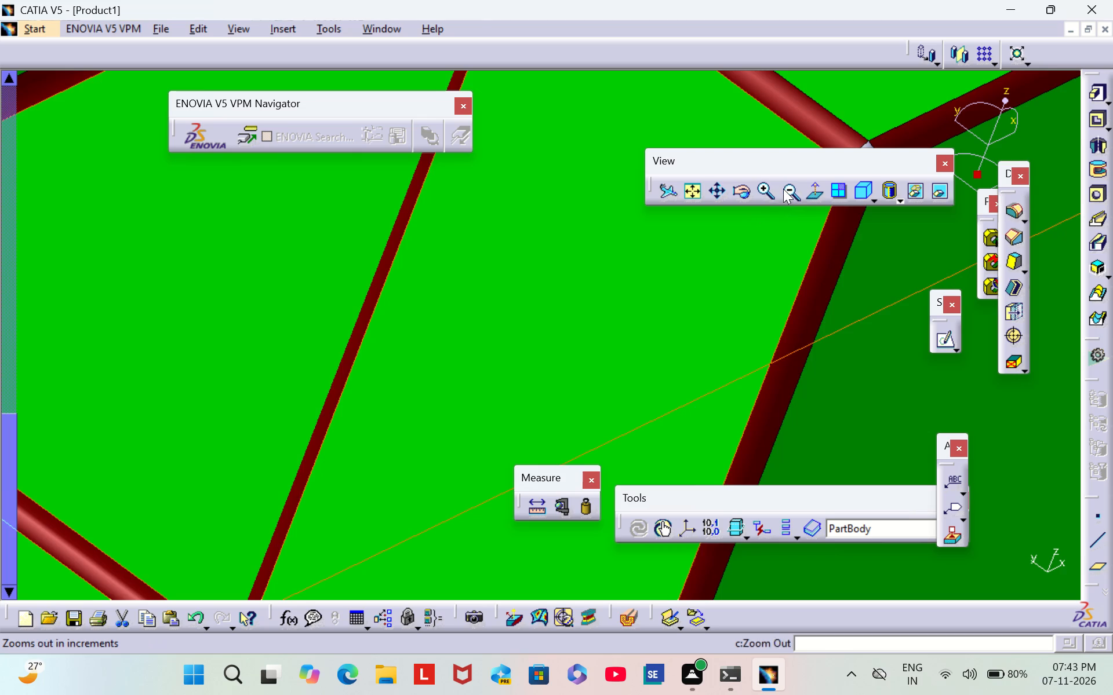
click(318, 331)
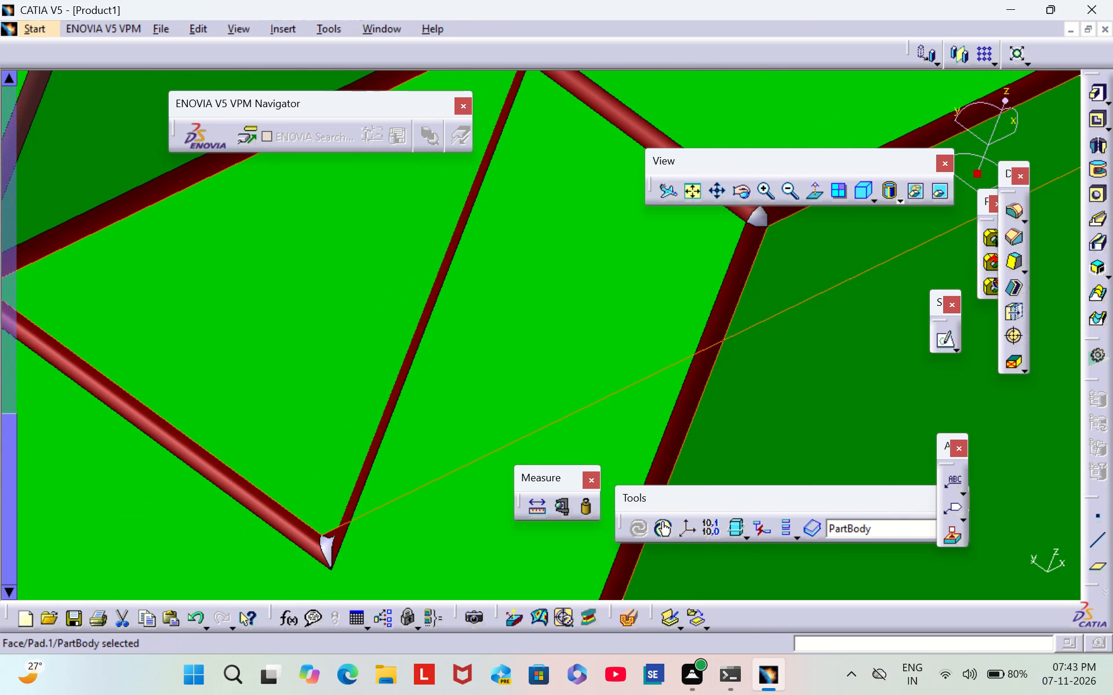
click(328, 393)
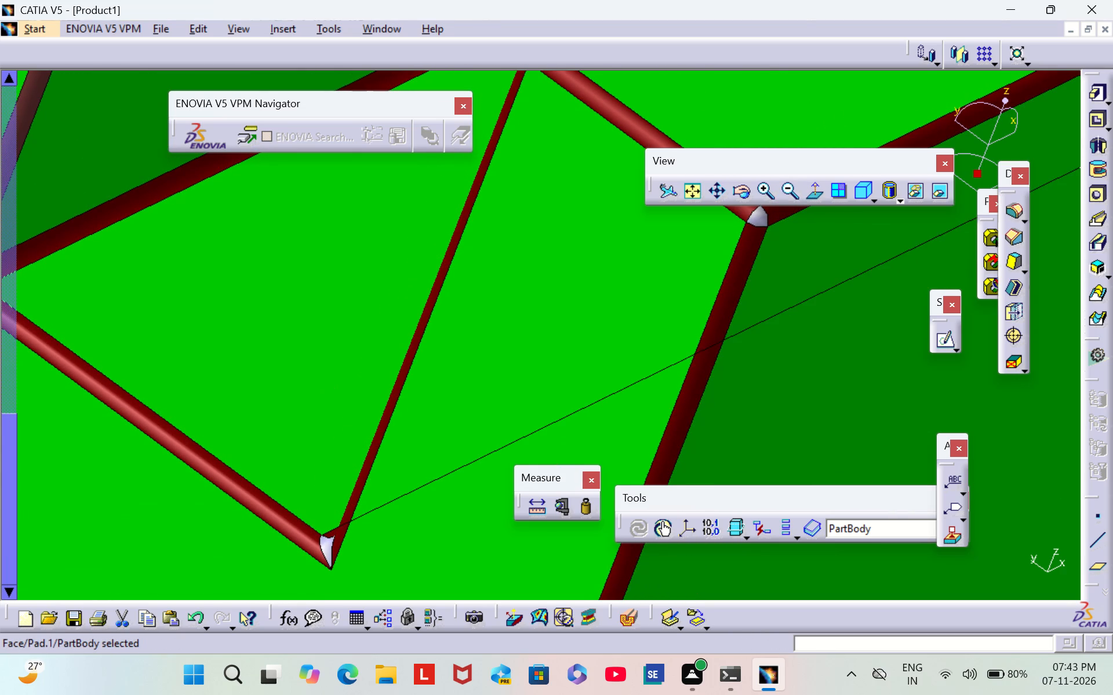
middle_drag(325, 436, 435, 427)
scroll(325, 436, down, 1)
right_drag(325, 436, 435, 427)
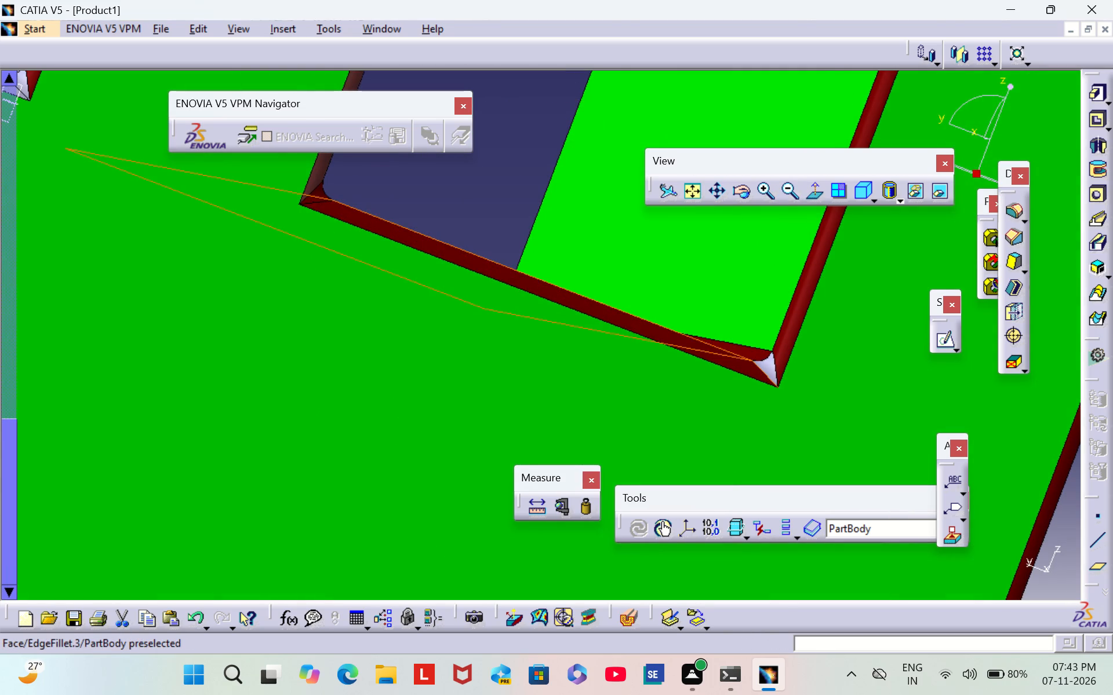
right_click(770, 367)
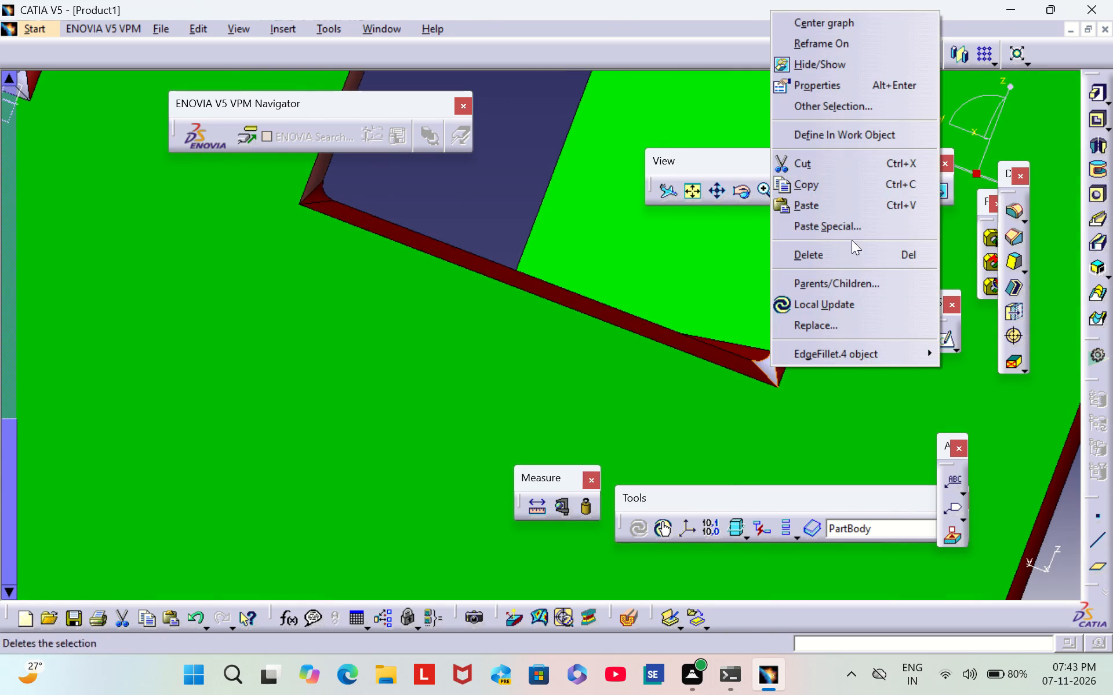
click(843, 92)
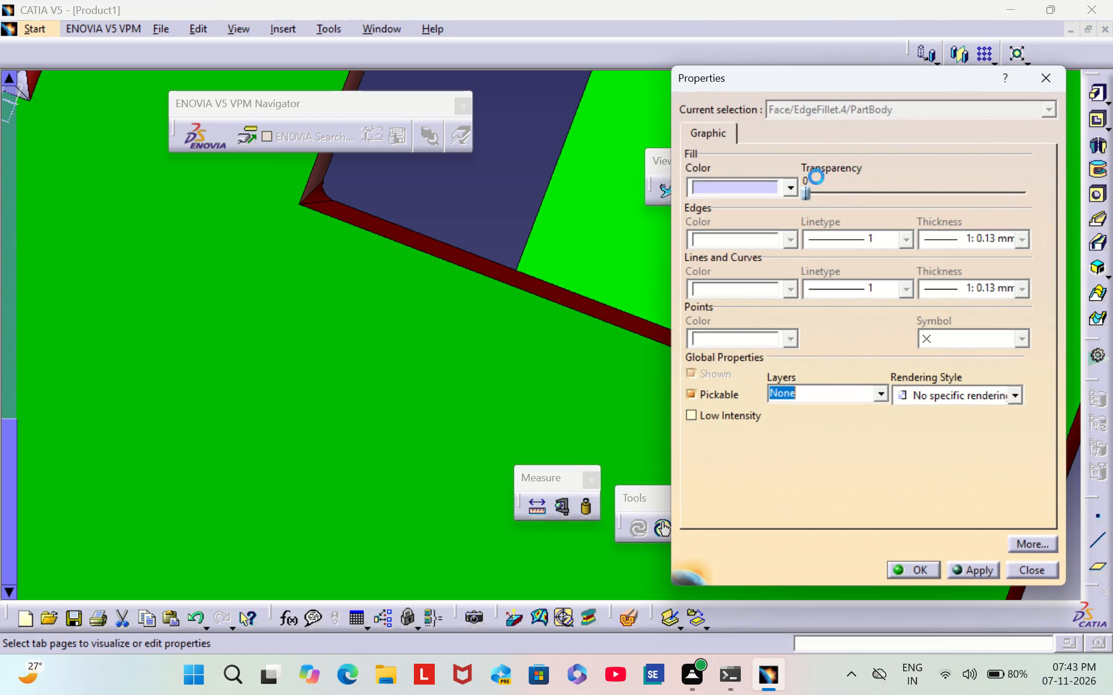
click(790, 184)
click(769, 451)
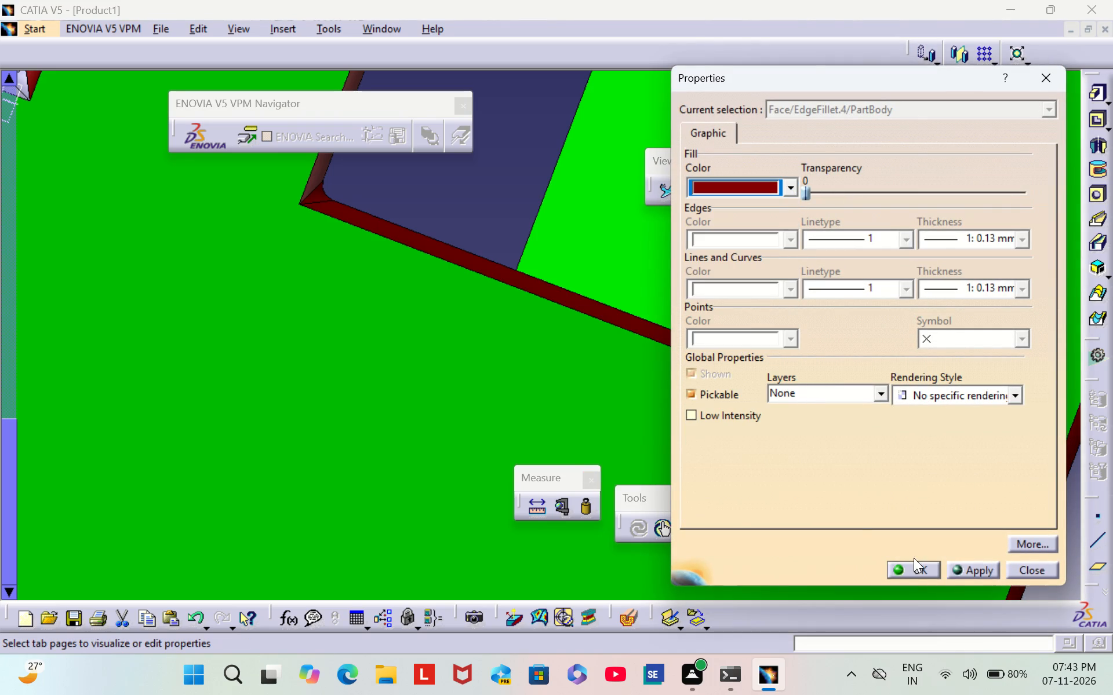
click(926, 570)
click(681, 423)
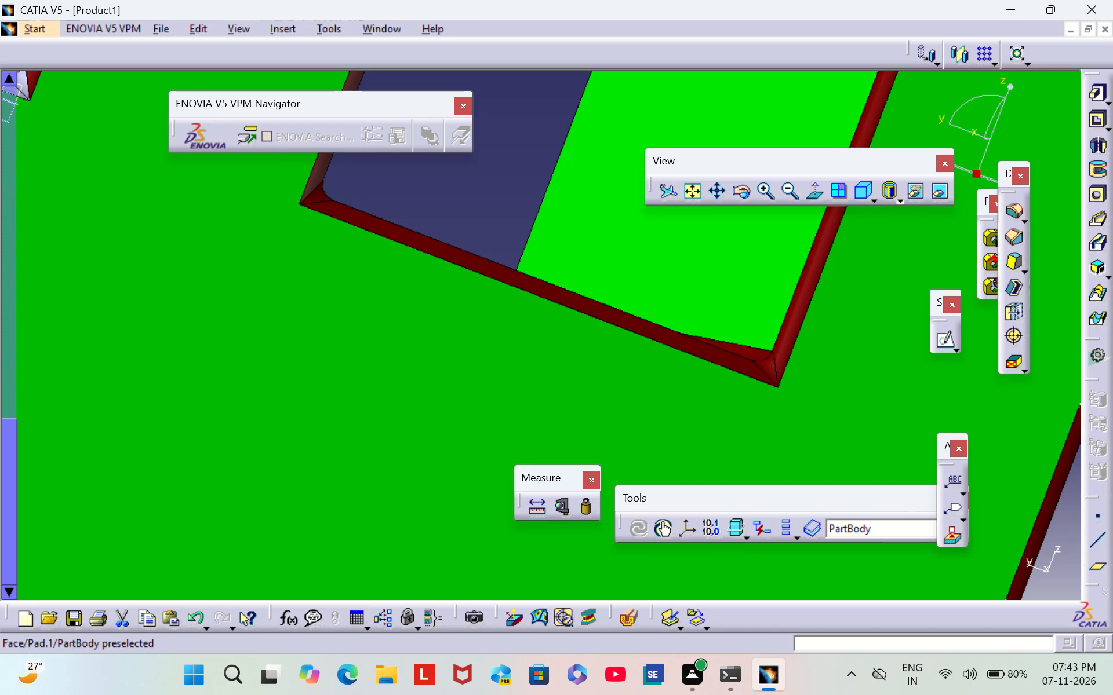
Set the fill colour of the whole EdgeFillet.3 feature around the end face to dark red.
triple_click(783, 185)
triple_click(783, 186)
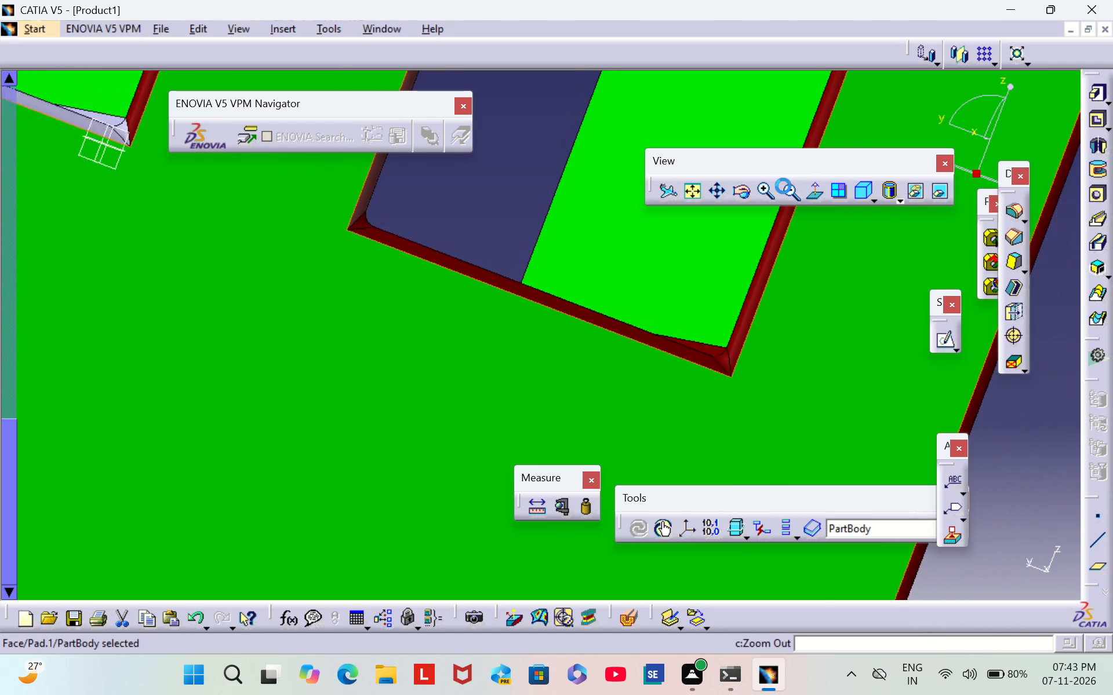
triple_click(783, 186)
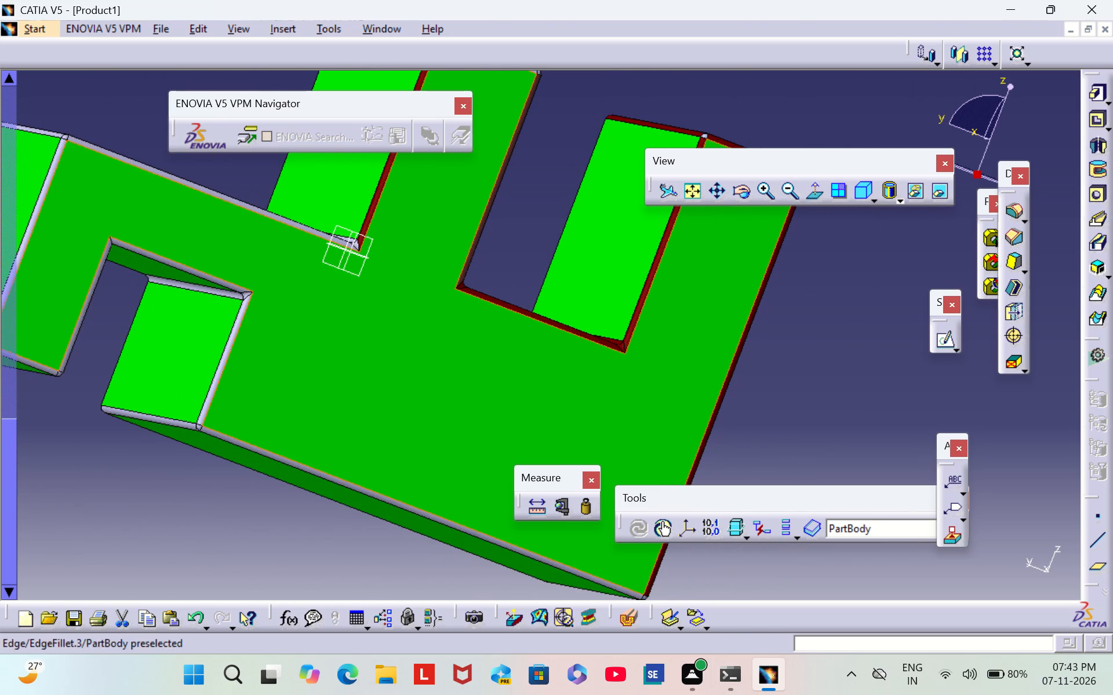
middle_drag(762, 412, 888, 346)
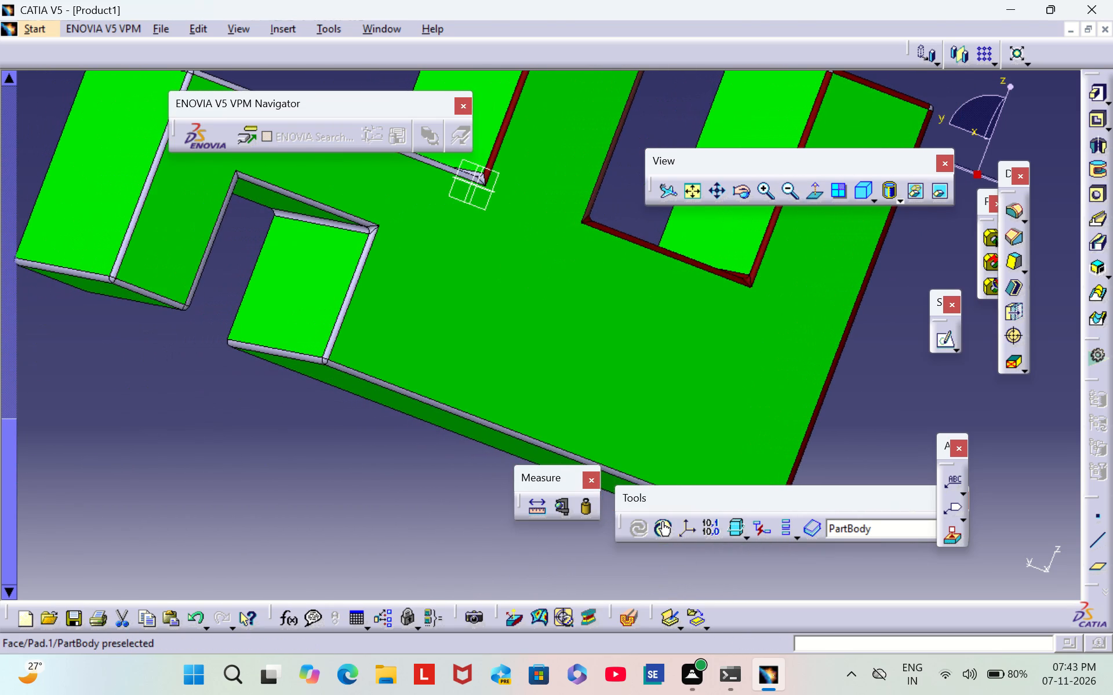
right_click(217, 235)
click(294, 303)
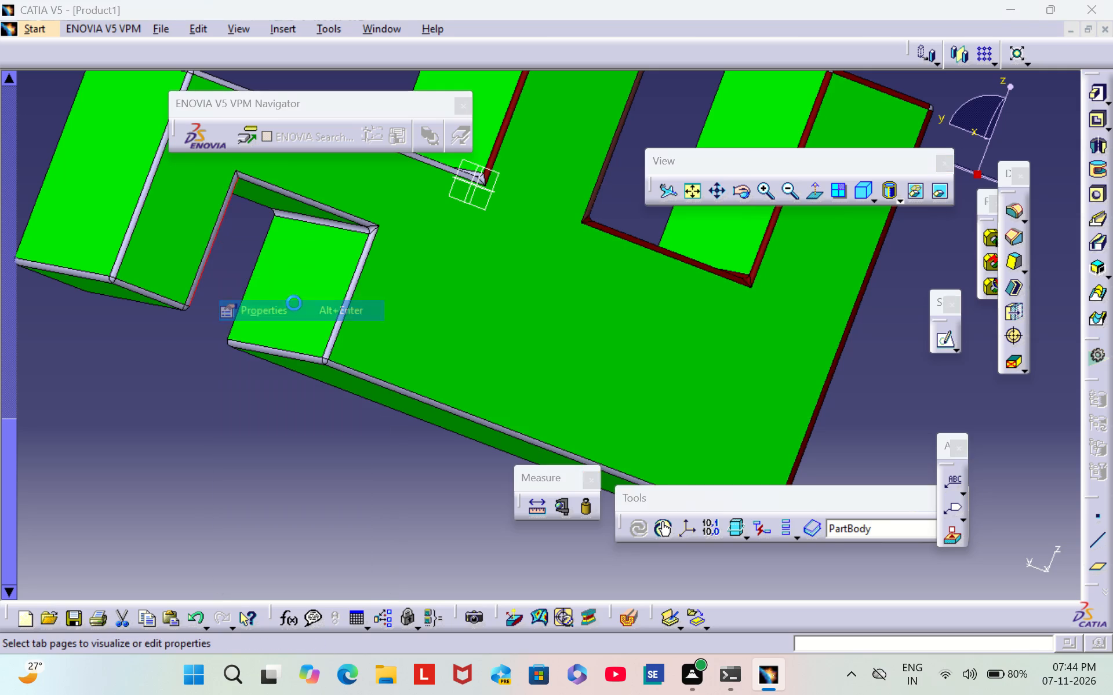
click(780, 184)
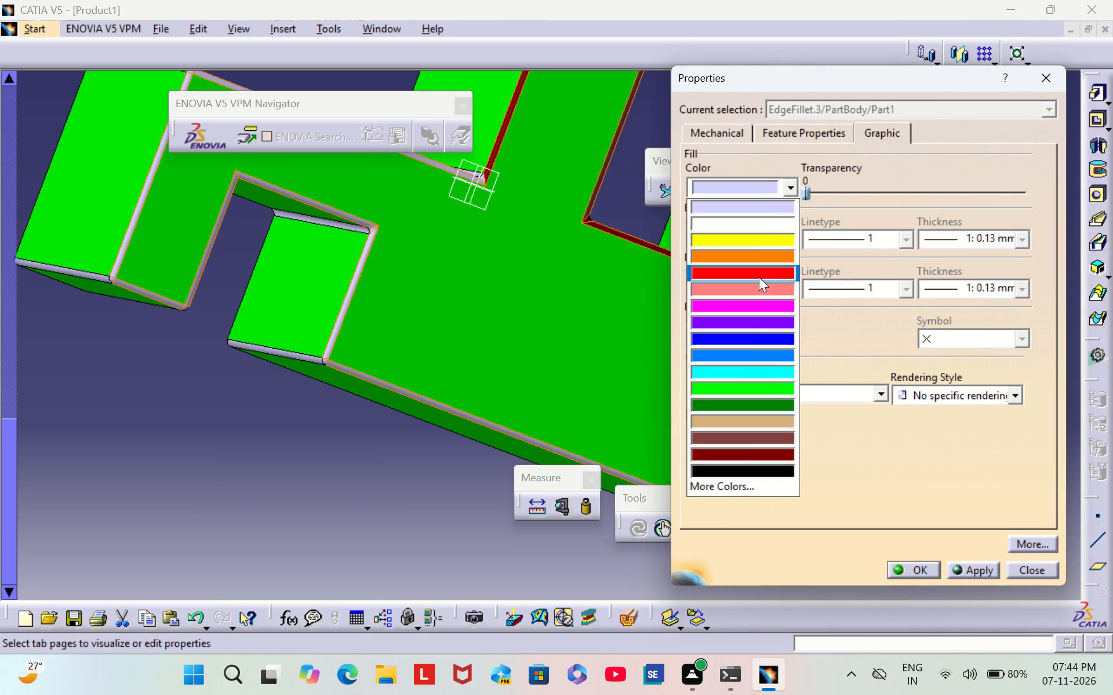
click(747, 451)
click(922, 572)
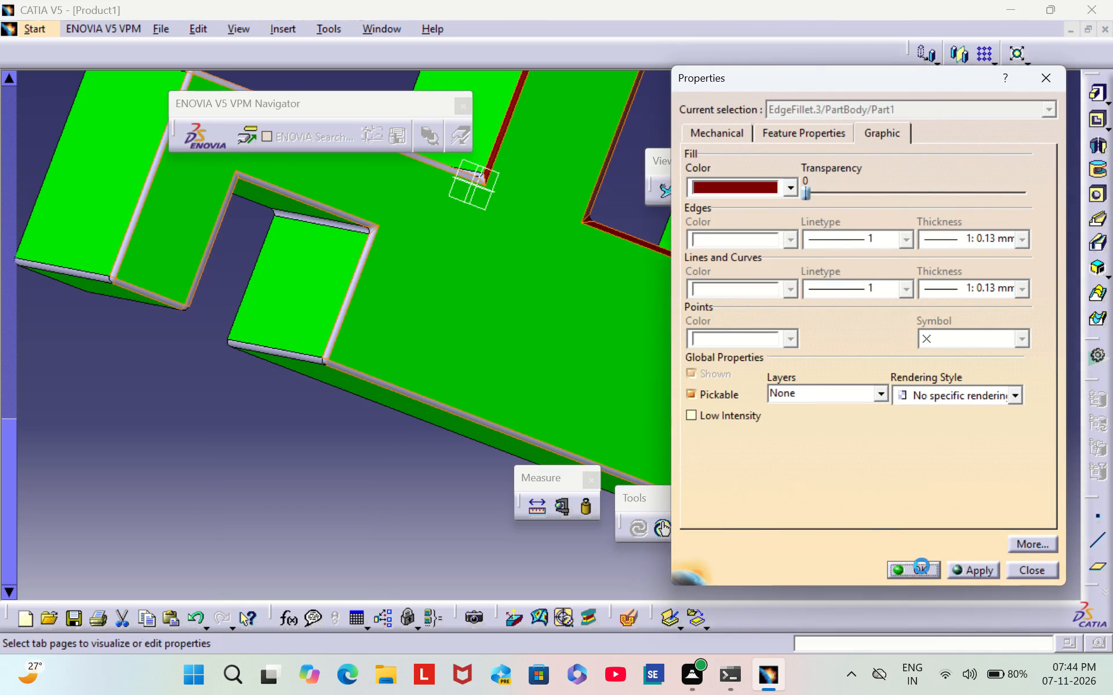
click(218, 411)
Set the fill colour of the long lengthwise EdgeFillet.4 face running beside the origin plane marker to dark red.
middle_drag(120, 403, 194, 467)
scroll(120, 403, down, 1)
right_drag(122, 406, 194, 467)
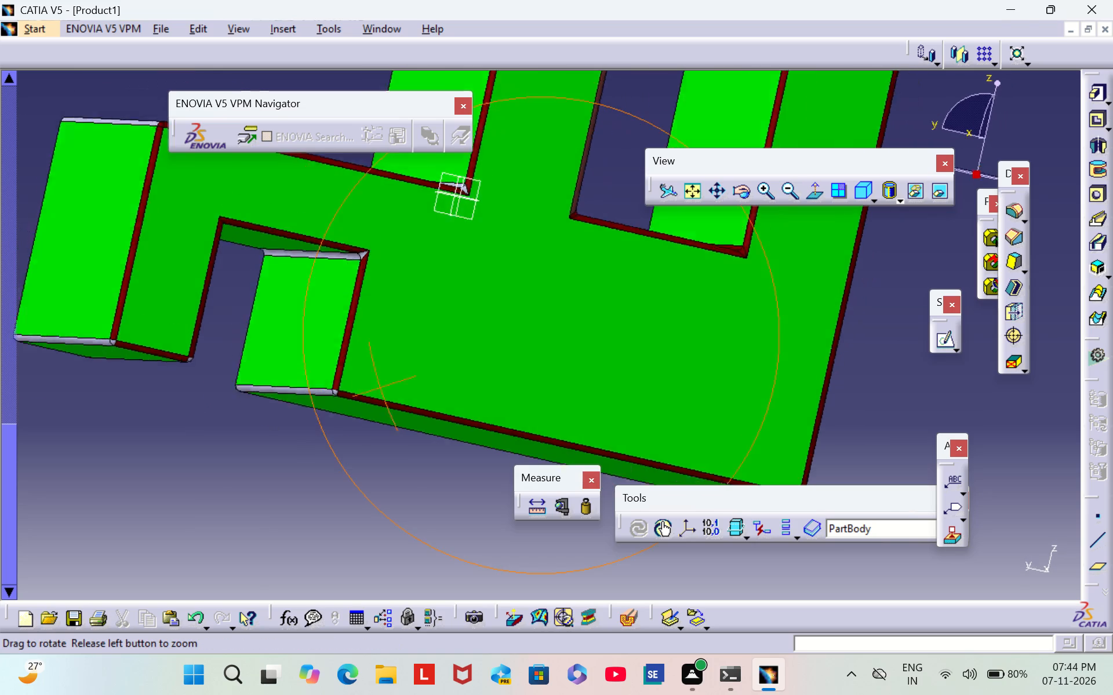
middle_drag(194, 467, 412, 547)
right_drag(194, 467, 412, 547)
middle_drag(139, 322, 478, 403)
scroll(139, 322, down, 1)
right_drag(140, 319, 478, 403)
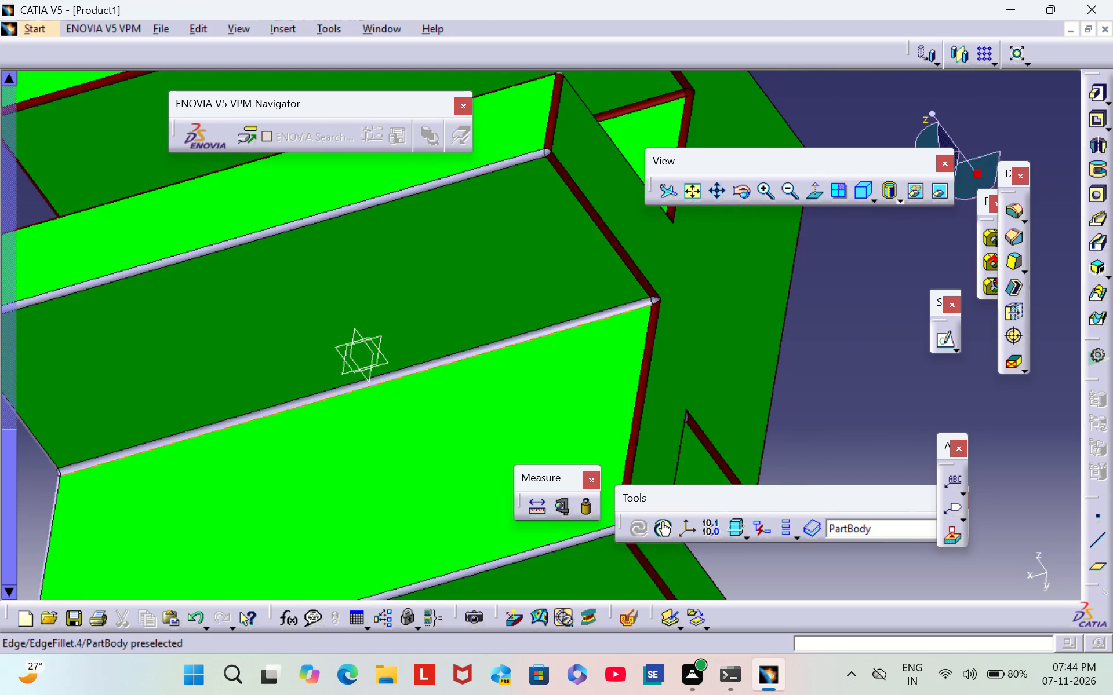
click(768, 195)
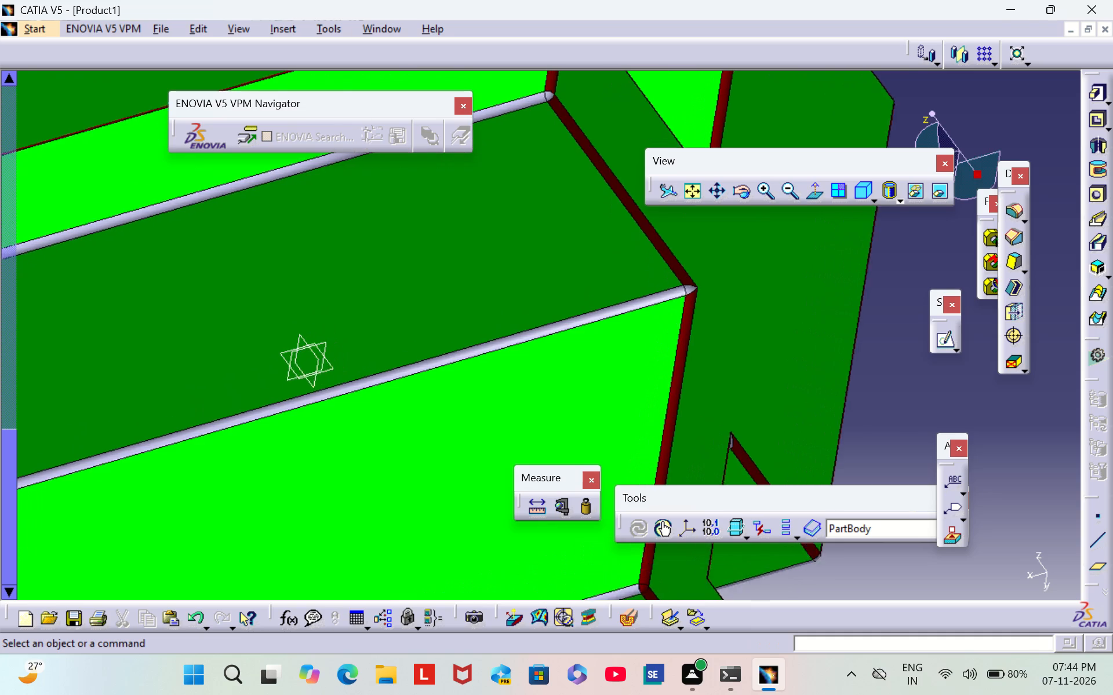
right_click(485, 346)
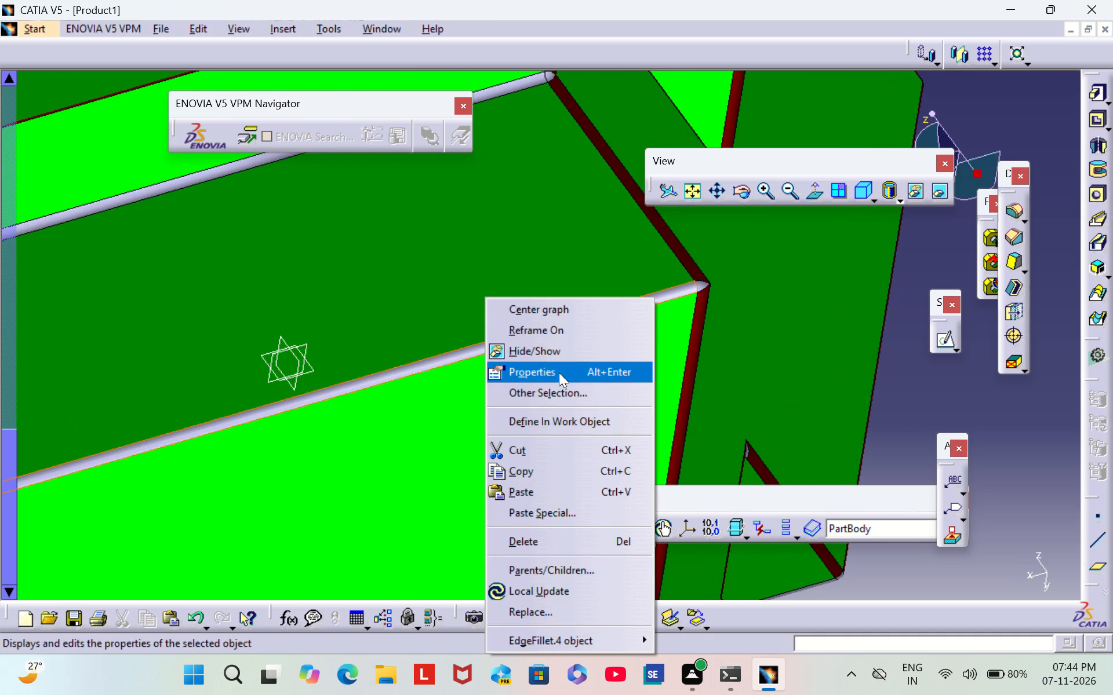
click(559, 372)
click(744, 185)
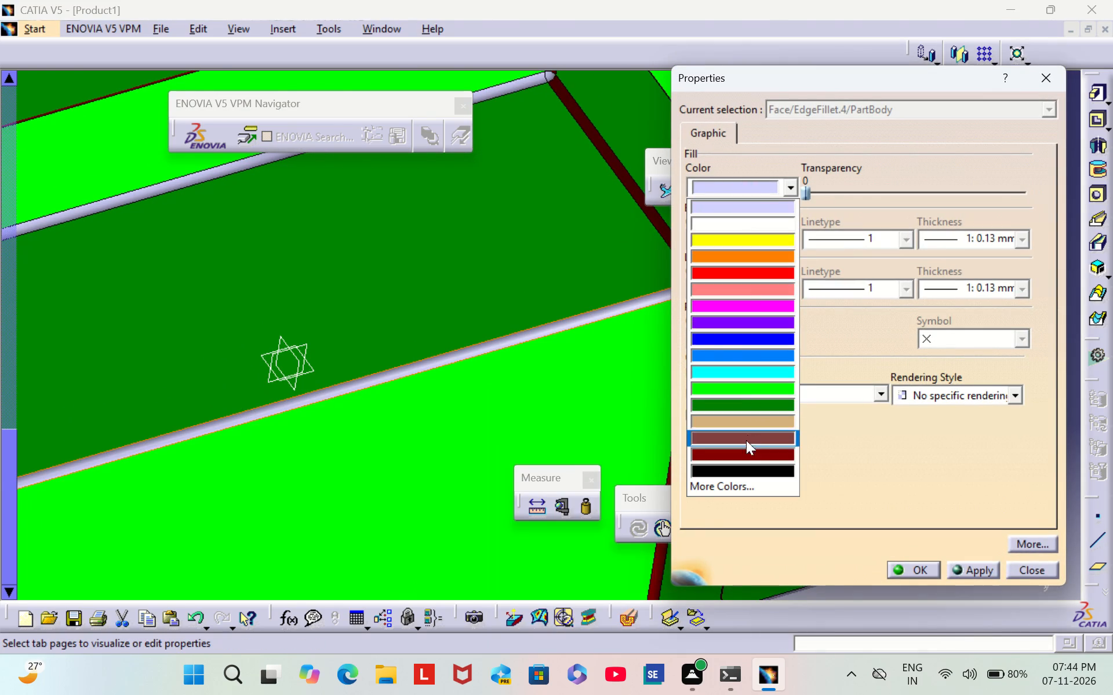
click(747, 449)
click(909, 573)
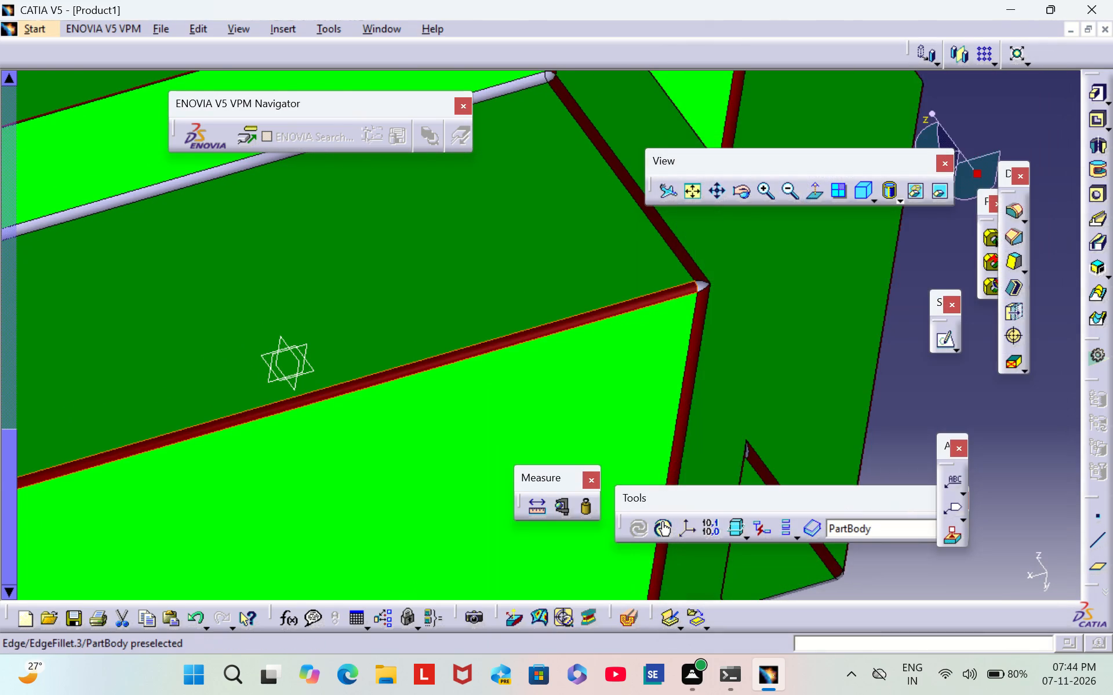
Set the fill colour of the grey lengthwise EdgeFillet.4 face between the bright green strip and the dark green face to dark red.
click(919, 389)
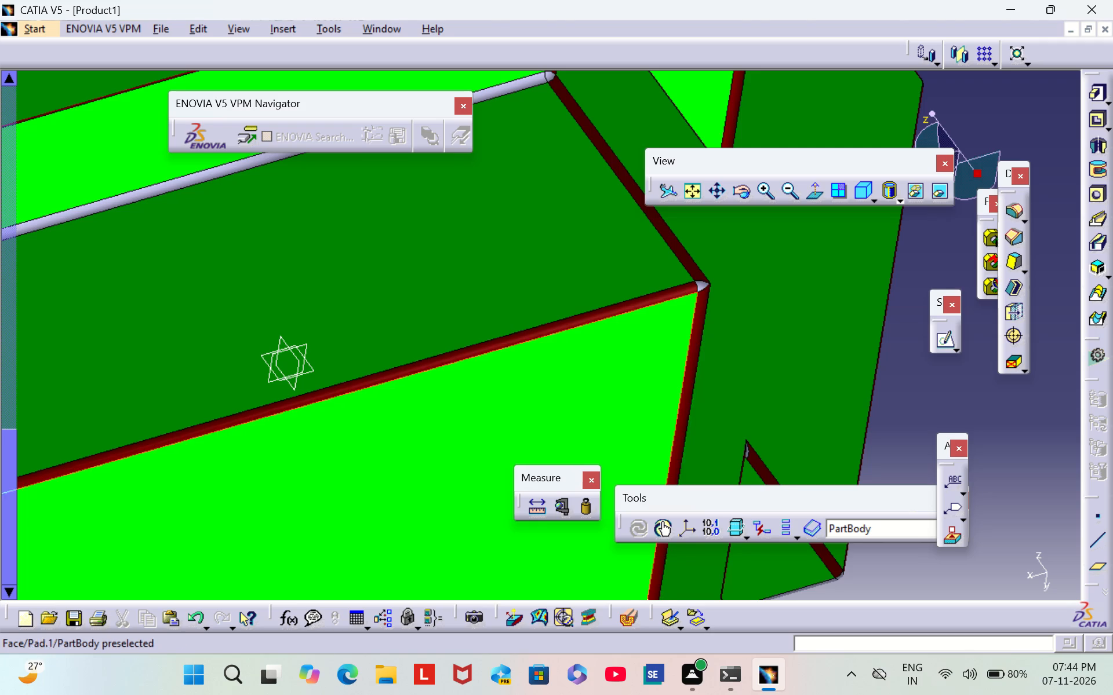
scroll(496, 416, down, 1)
middle_drag(495, 416, 930, 575)
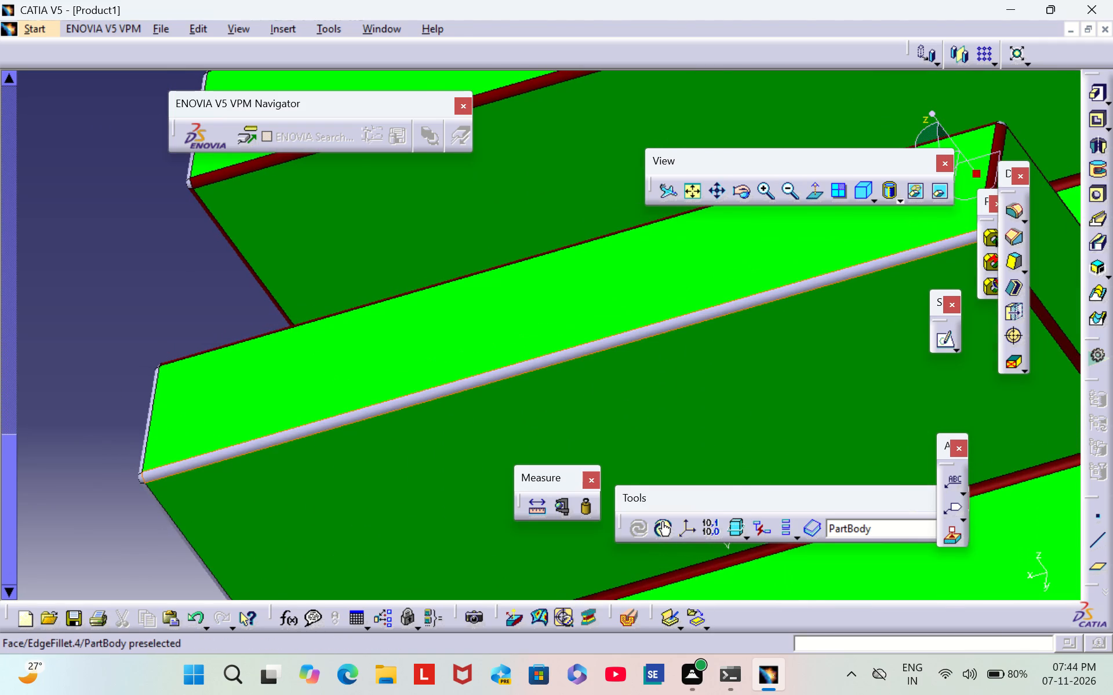
right_click(552, 357)
click(648, 80)
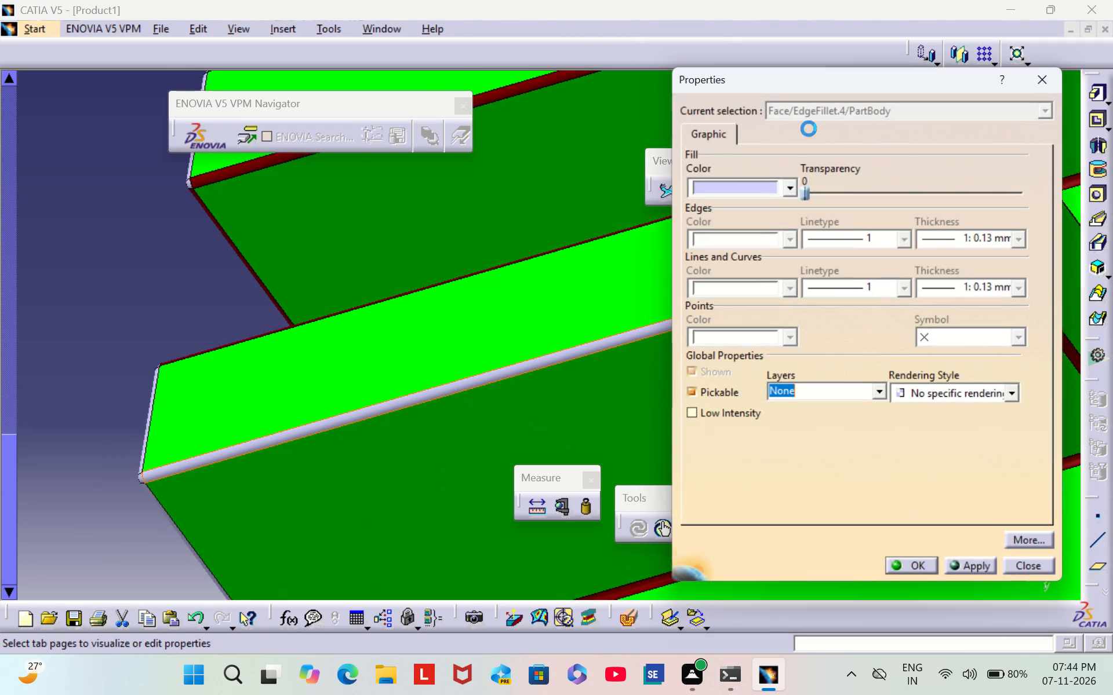
click(790, 186)
click(763, 459)
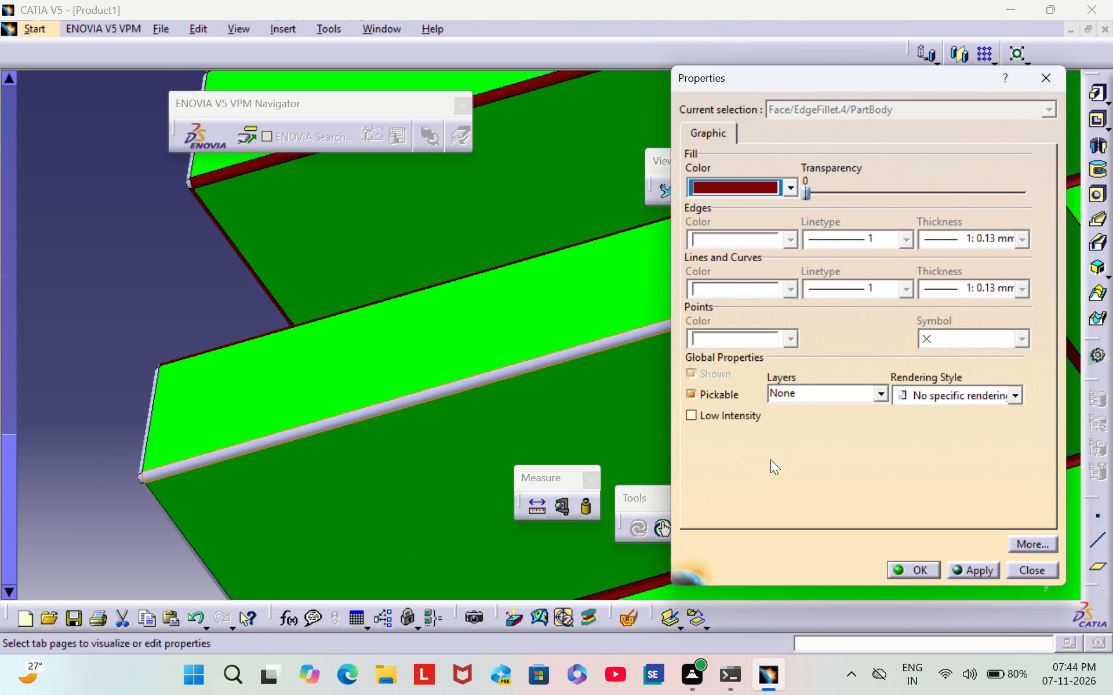
click(925, 568)
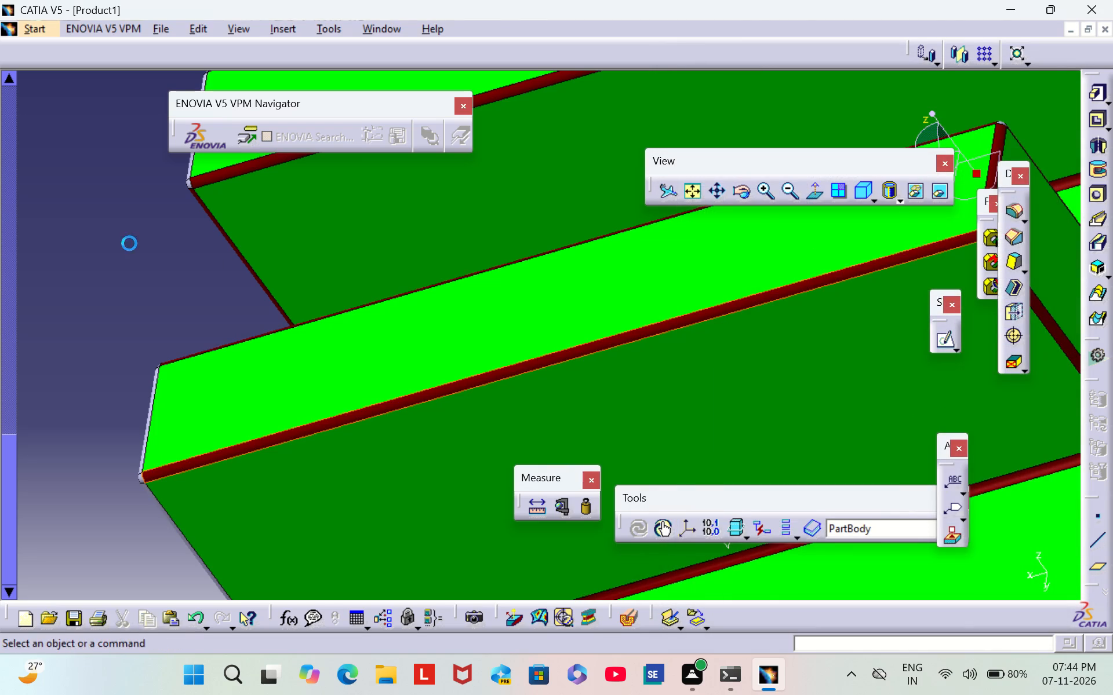
click(129, 243)
Set the fill colour of the end-face EdgeFillet.2 face running from the dark red fillet corner to the V-shaped notch's tip to dark red.
middle_drag(129, 244, 514, 309)
scroll(129, 244, down, 1)
right_drag(146, 258, 514, 309)
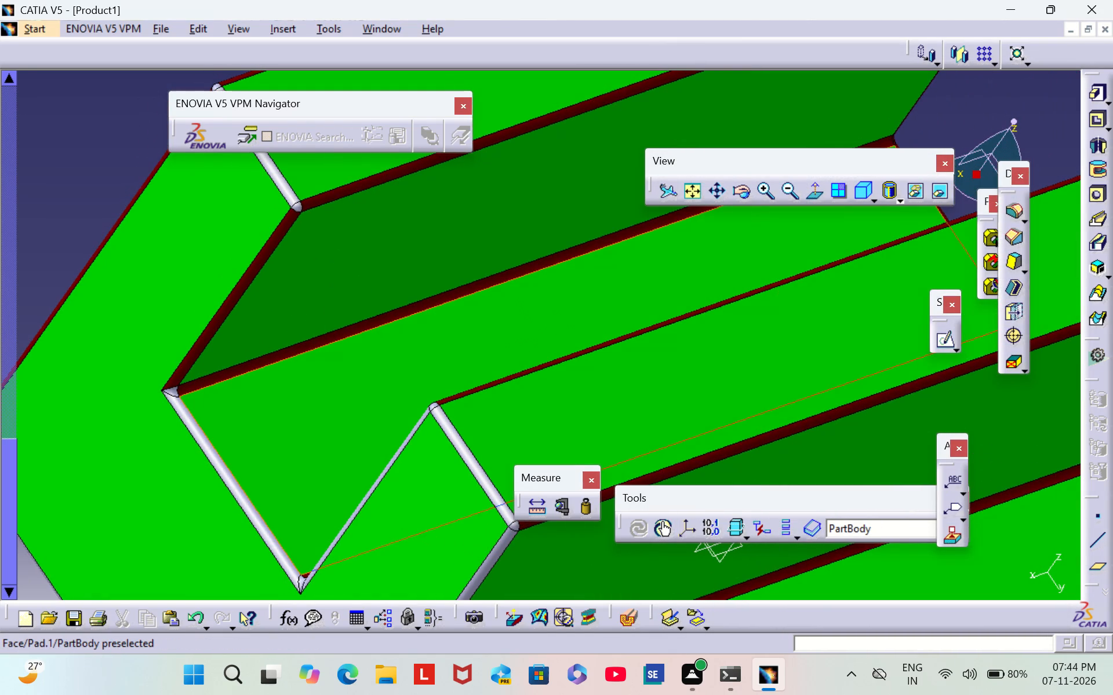
right_click(220, 464)
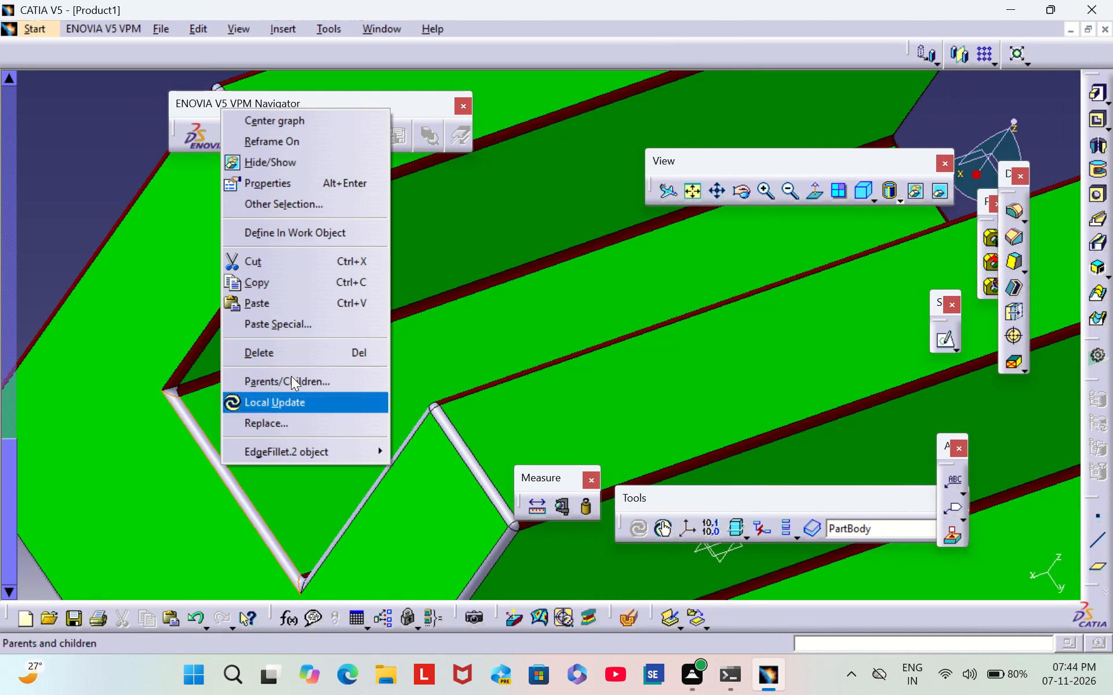
click(331, 193)
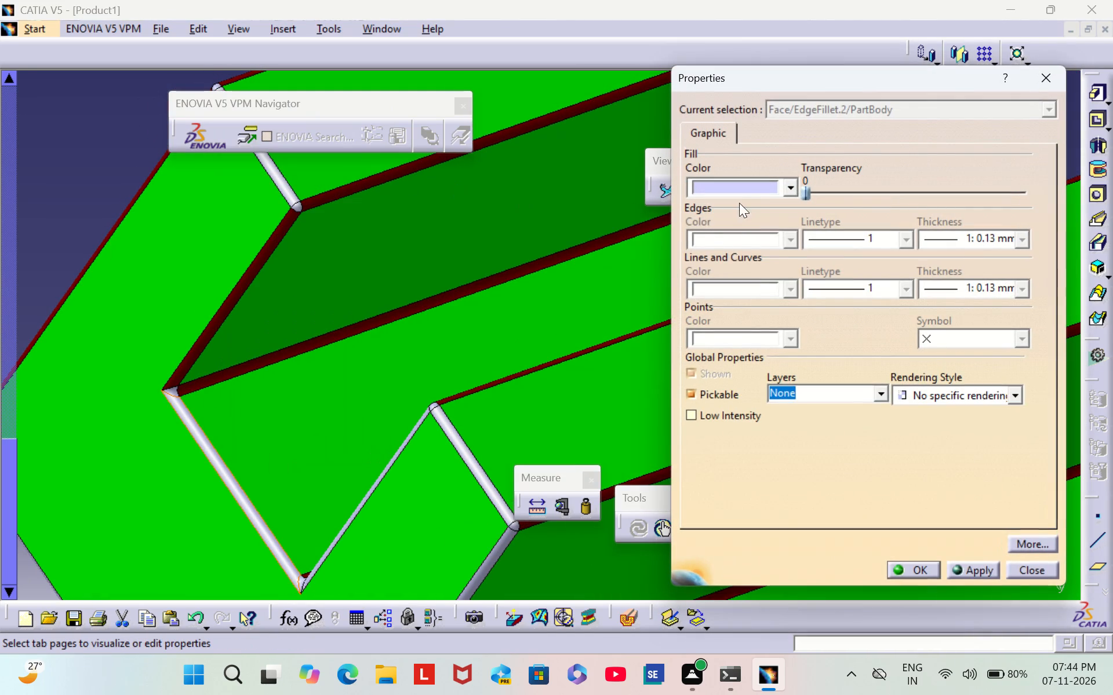
click(741, 190)
click(771, 453)
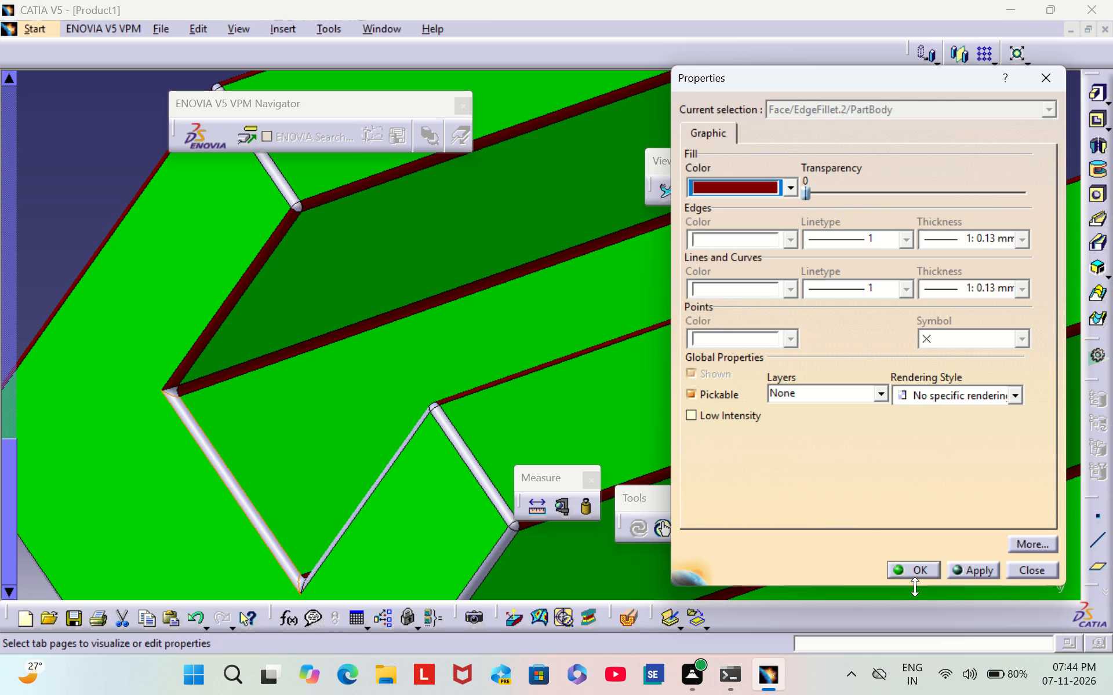
click(912, 574)
click(426, 320)
Set the fill colour of the short end-face EdgeFillet.2 face atop the step beside the V-shaped notch to dark red.
middle_drag(569, 504, 689, 339)
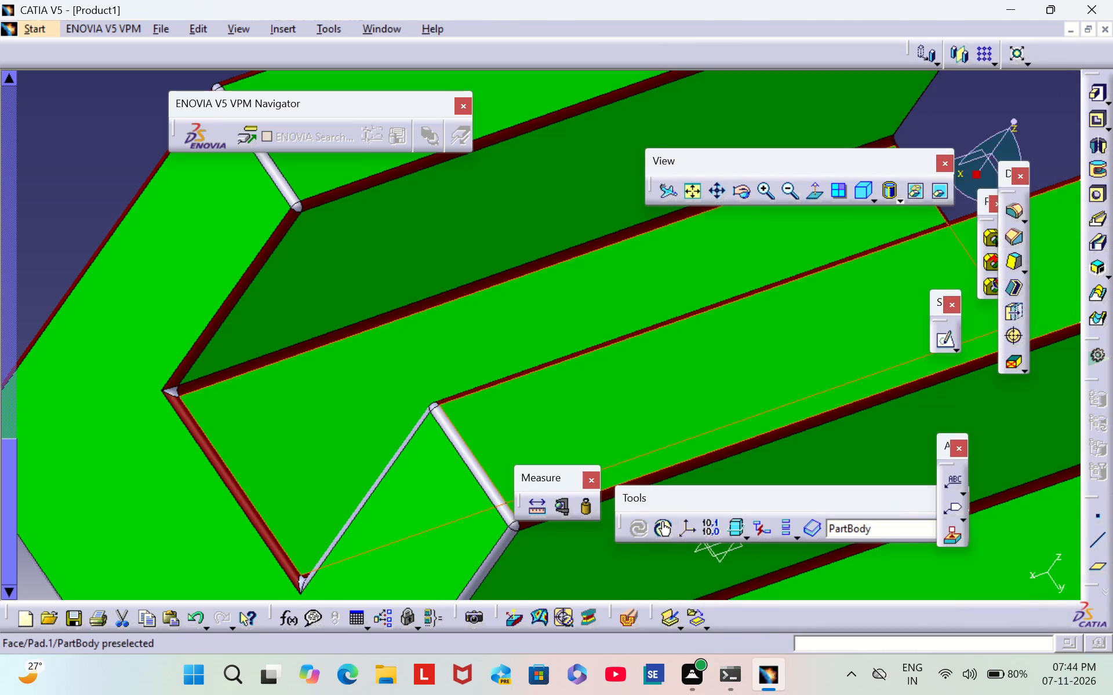
middle_drag(689, 339, 705, 319)
scroll(619, 374, down, 1)
middle_drag(619, 374, 806, 166)
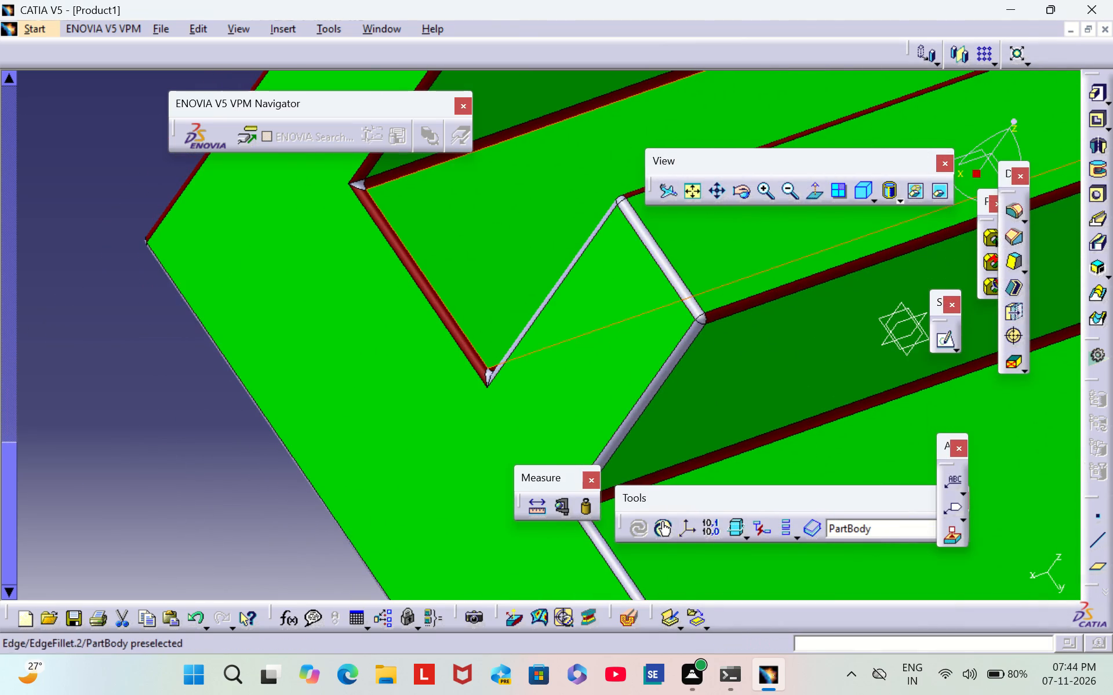
right_click(666, 269)
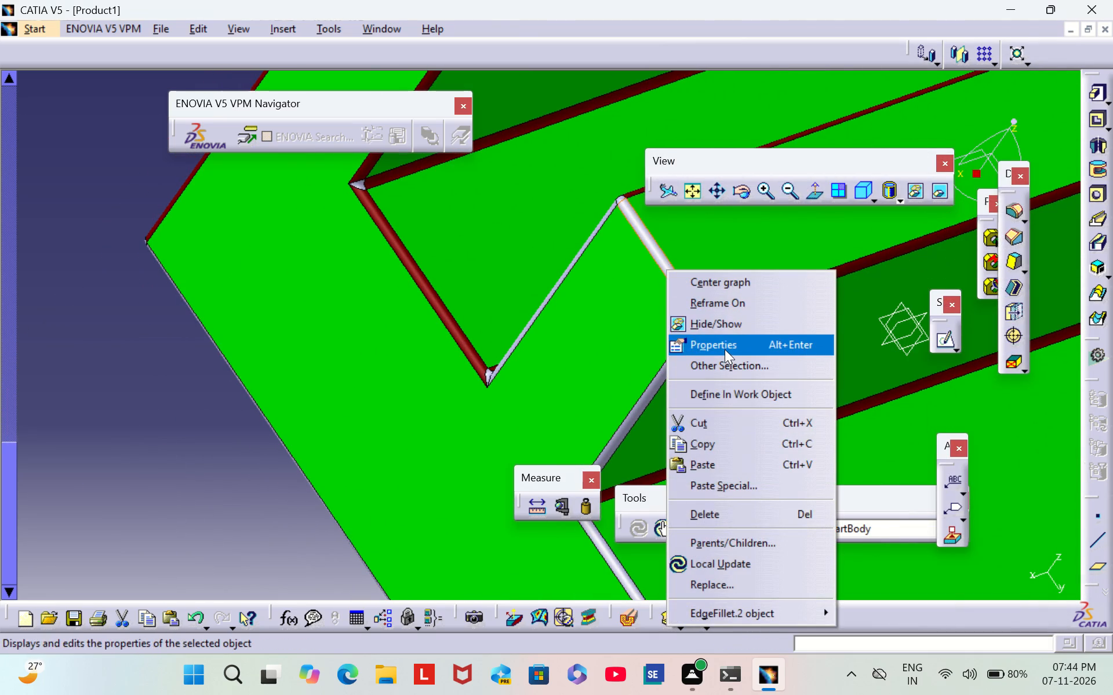
click(725, 349)
click(789, 190)
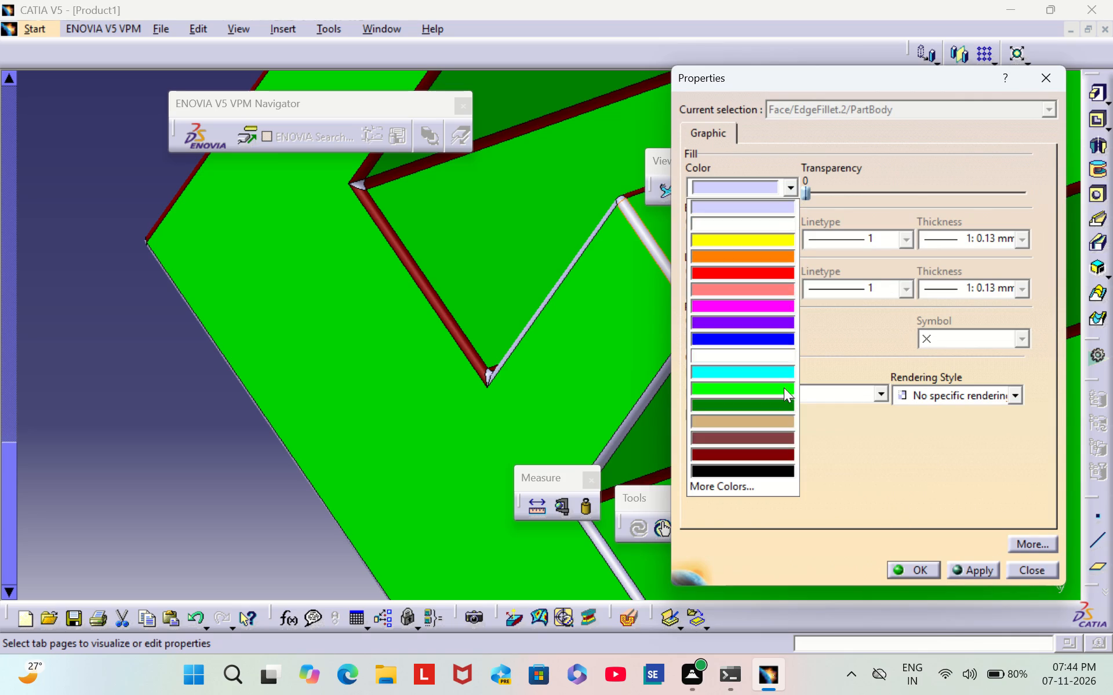
click(781, 456)
click(913, 566)
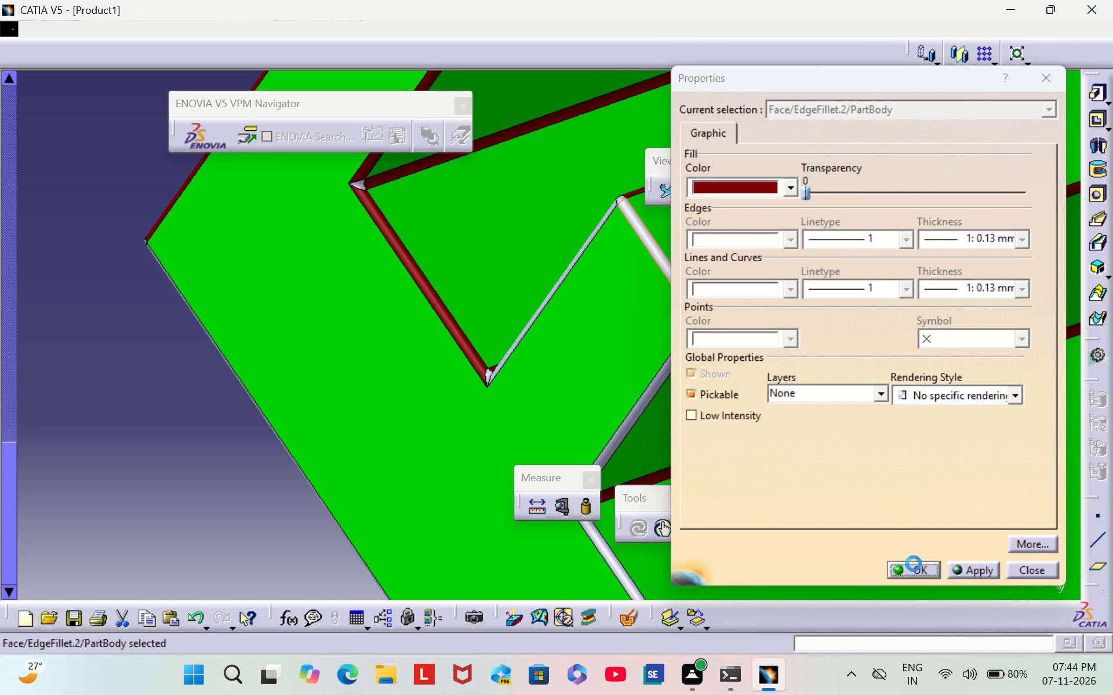
click(526, 210)
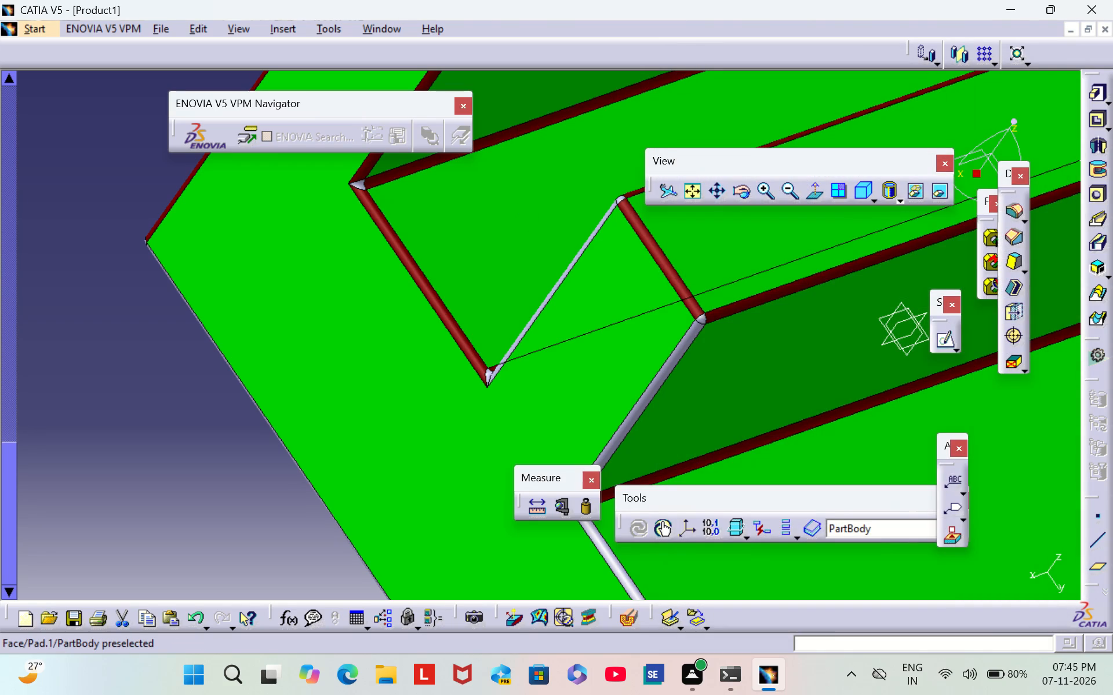
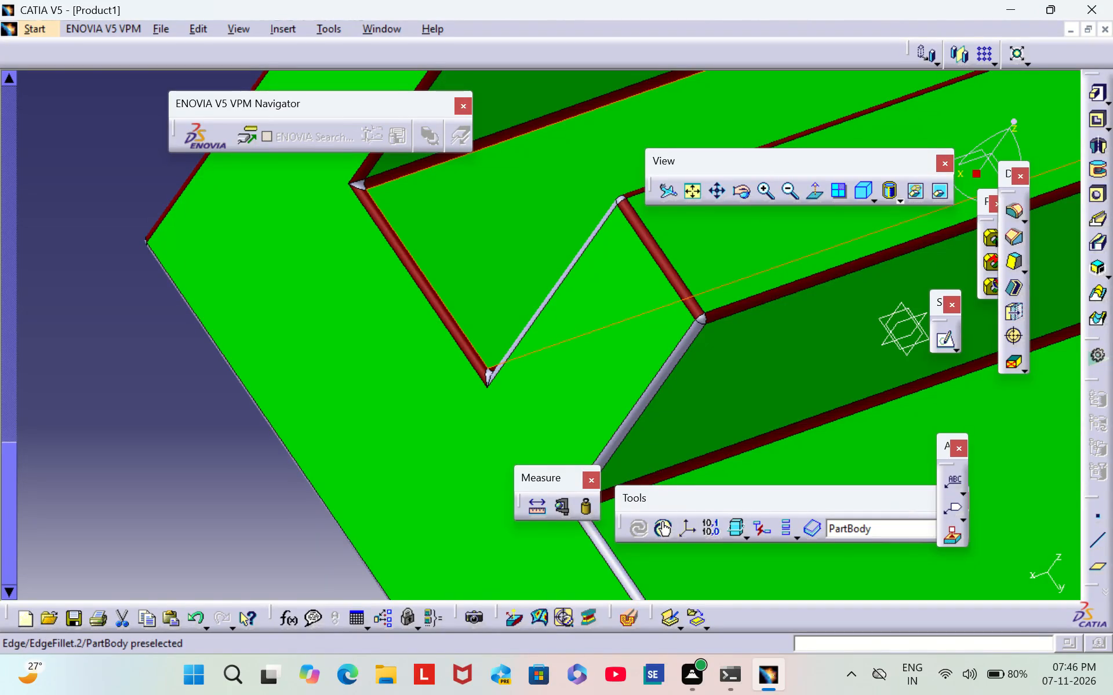
Set the fill colour of the grey end-face EdgeFillet.2 face at the foot of the dark green slot wall, beyond the short dark red fillet, to dark red.
middle_drag(203, 470, 691, 522)
scroll(203, 470, down, 1)
right_drag(203, 470, 691, 522)
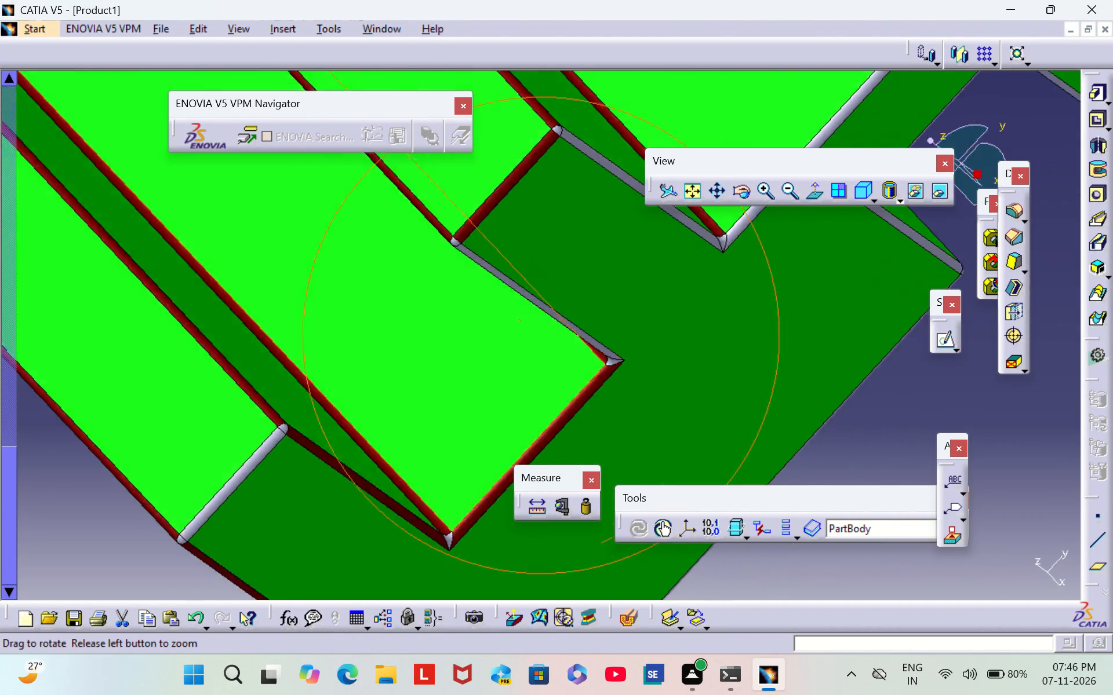
right_drag(691, 522, 692, 522)
middle_drag(691, 522, 692, 522)
middle_drag(116, 529, 261, 412)
scroll(116, 529, down, 1)
right_drag(116, 529, 261, 412)
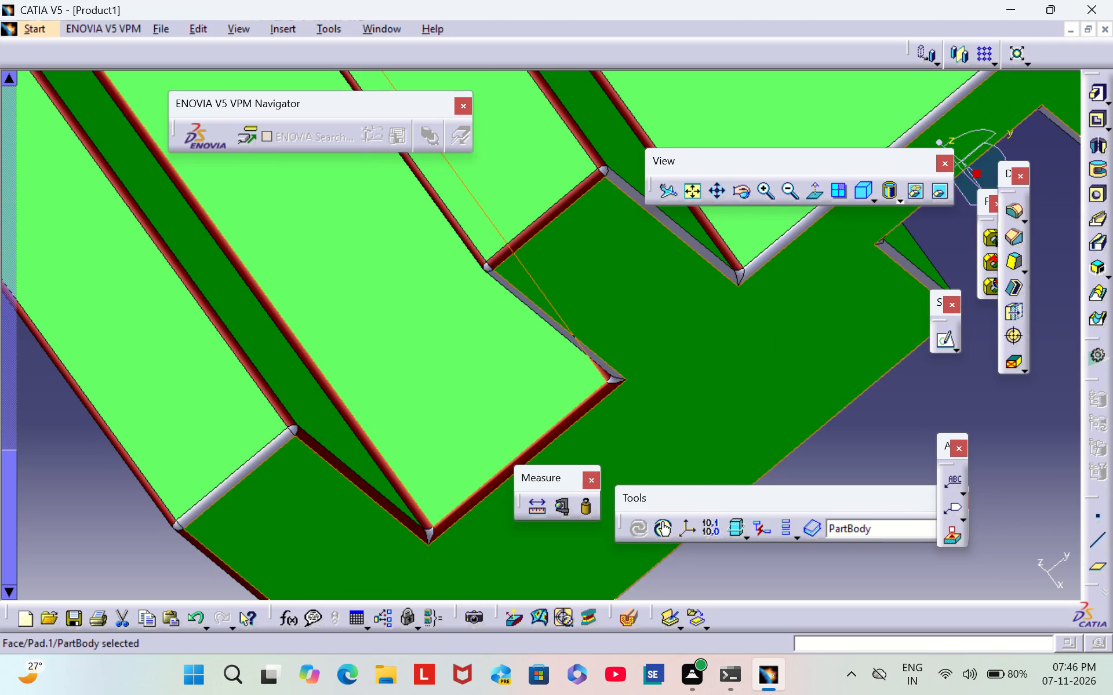
right_click(682, 229)
click(759, 305)
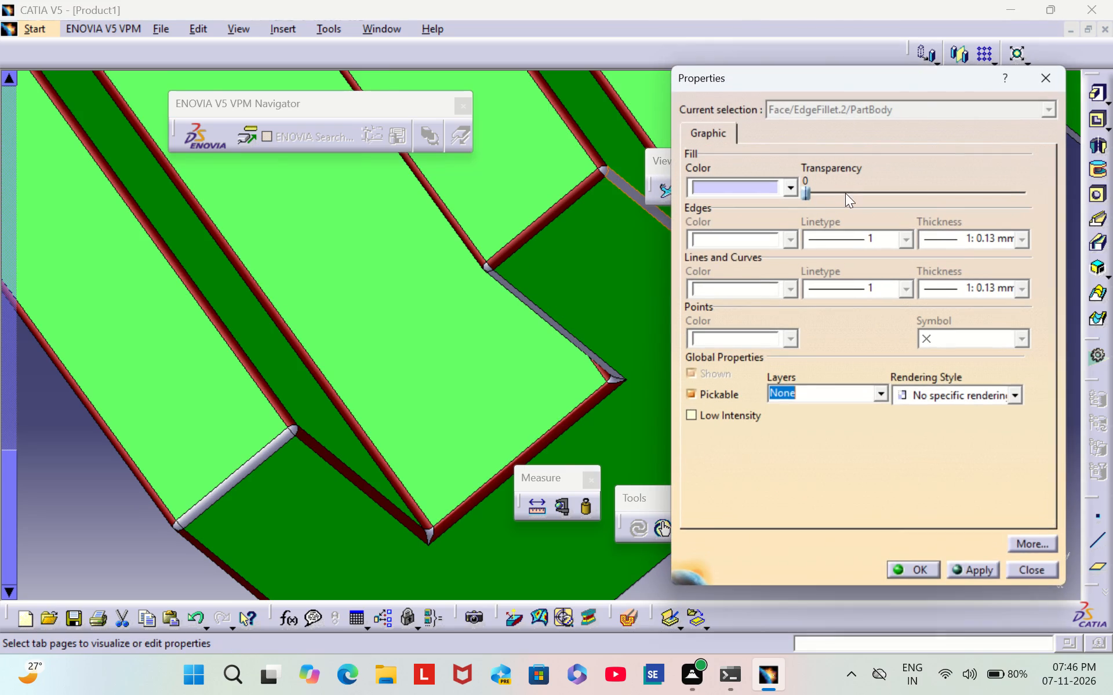
click(784, 191)
click(761, 455)
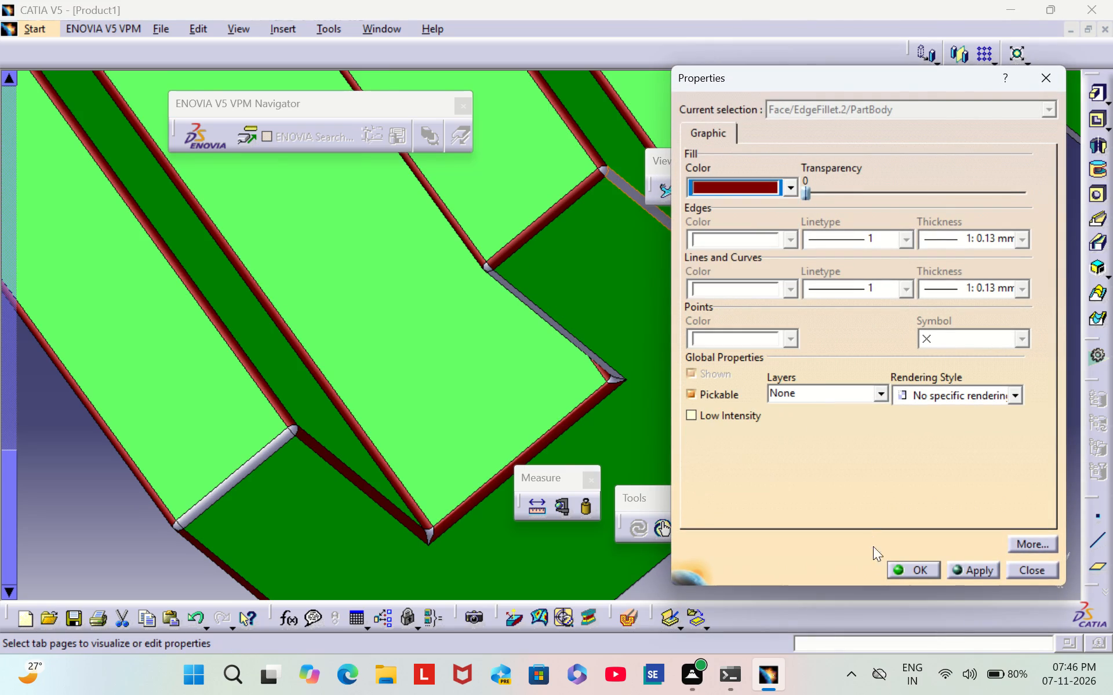
click(920, 567)
click(879, 471)
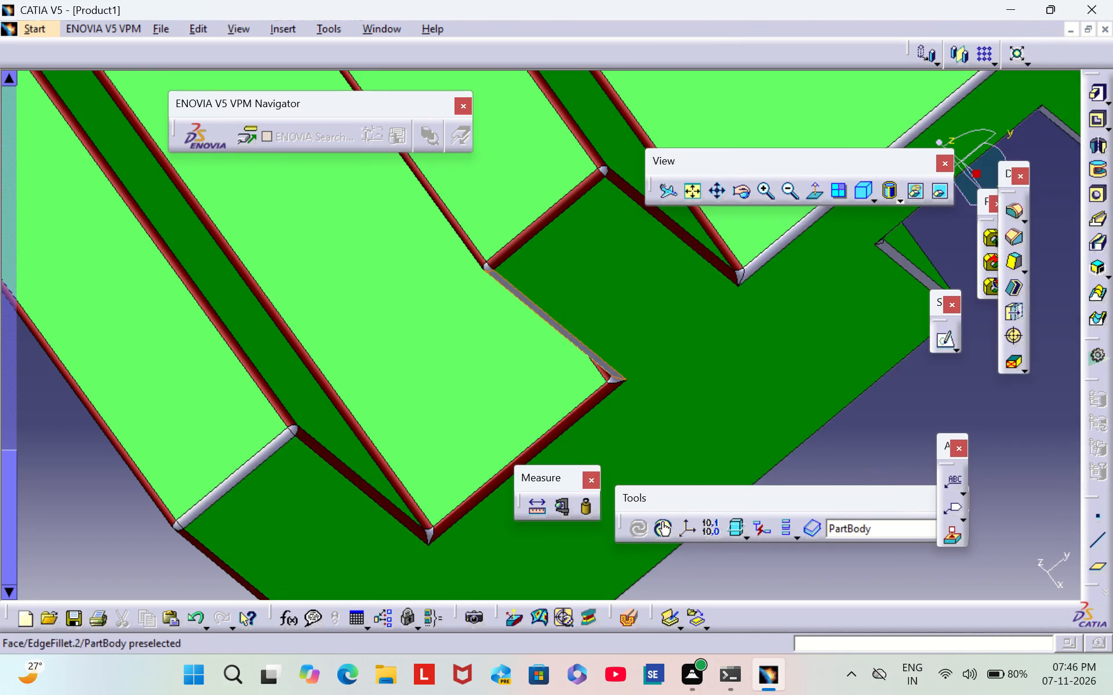
Set the fill colour of the adjoining long light-grey EdgeFillet.2 face between the bright green face and the dark green end face to dark red.
right_click(772, 249)
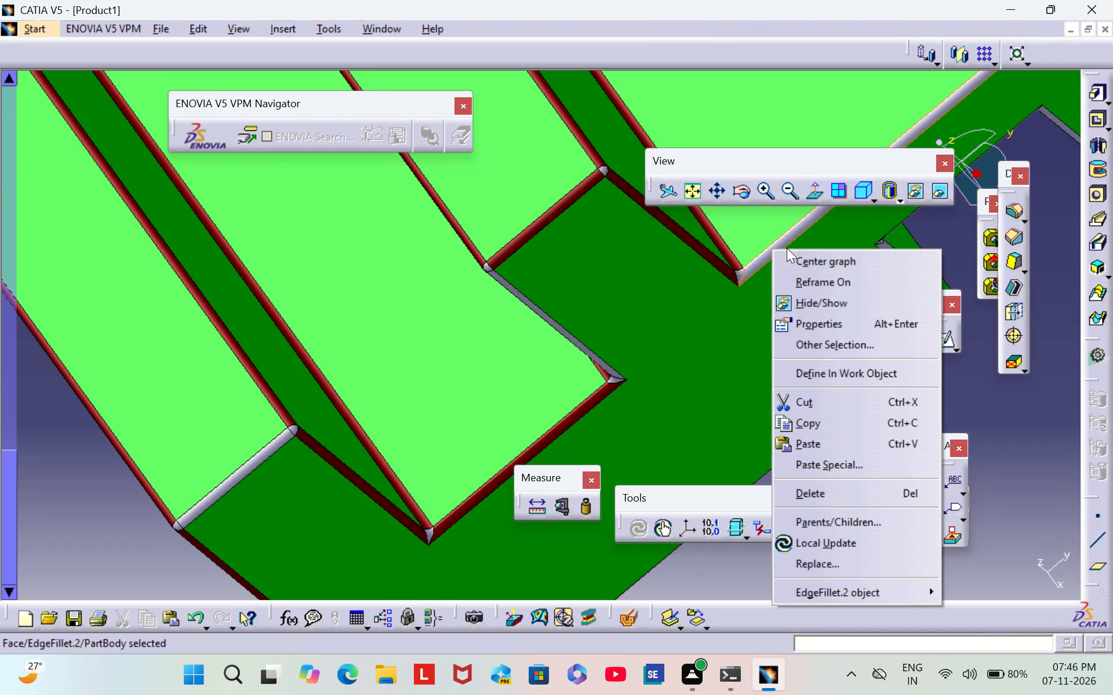
click(848, 329)
click(792, 185)
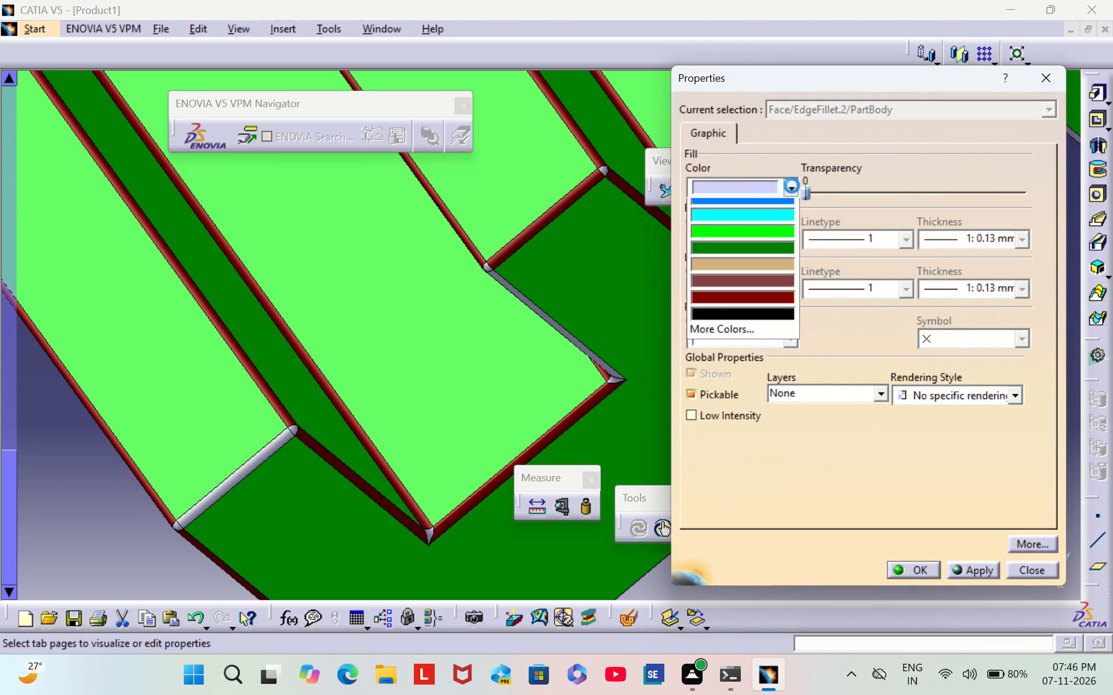
click(767, 451)
click(912, 572)
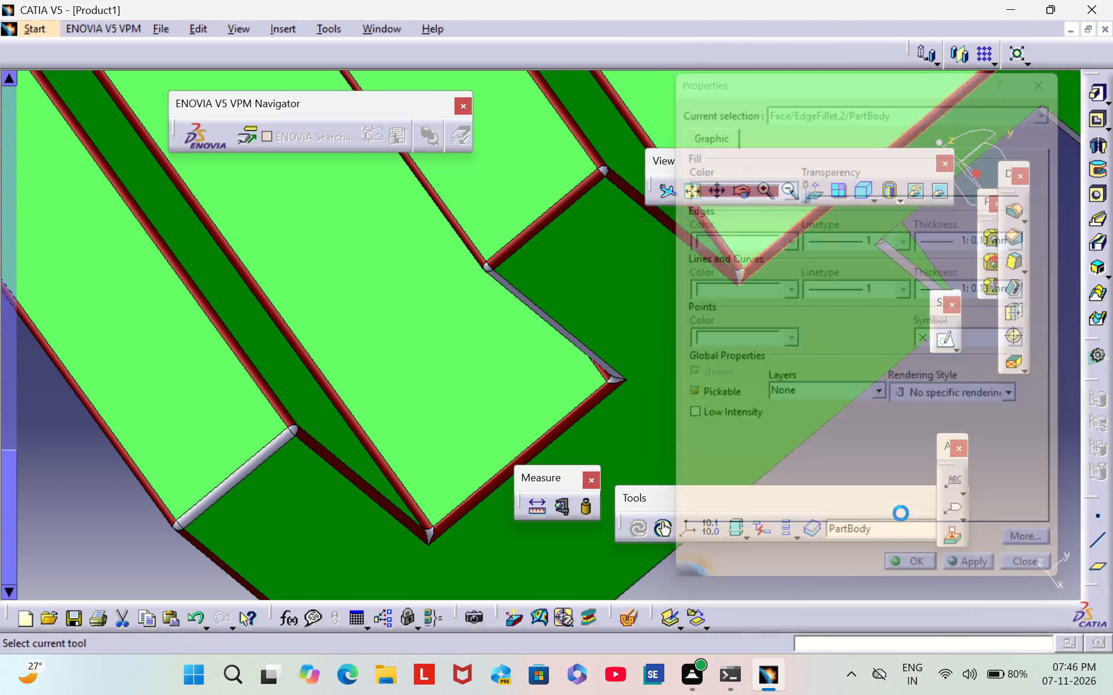
click(883, 448)
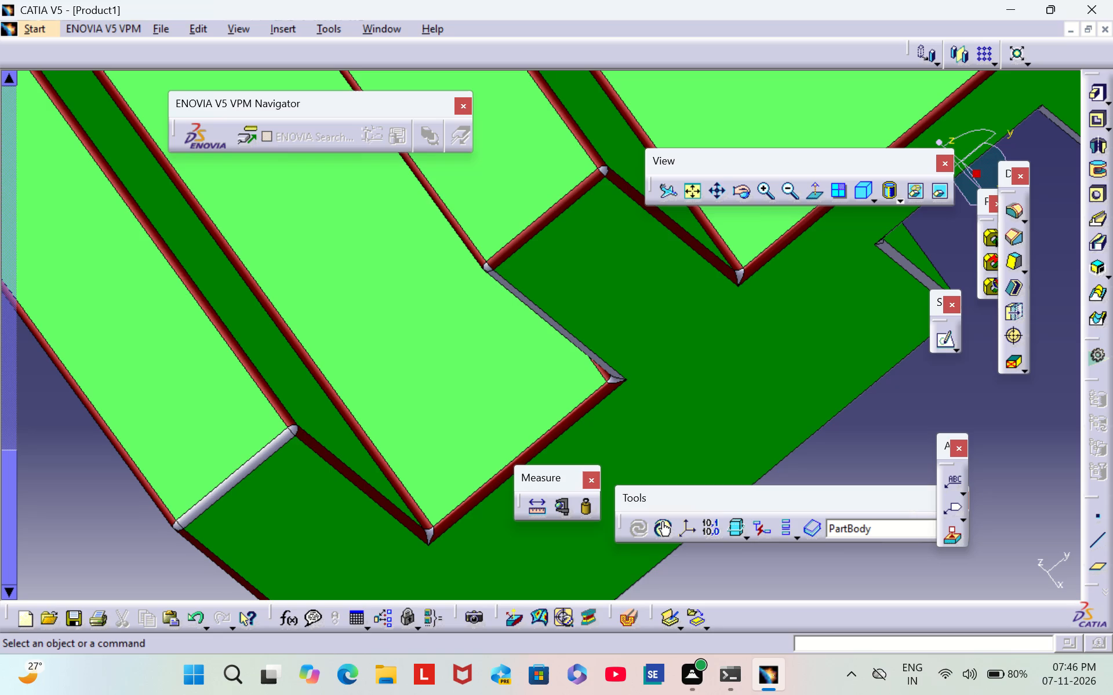
Set the fill colour of the short EdgeFillet.2 face on the protruding corner at the end face's outer edge to dark red.
middle_drag(886, 443, 635, 500)
scroll(883, 441, down, 1)
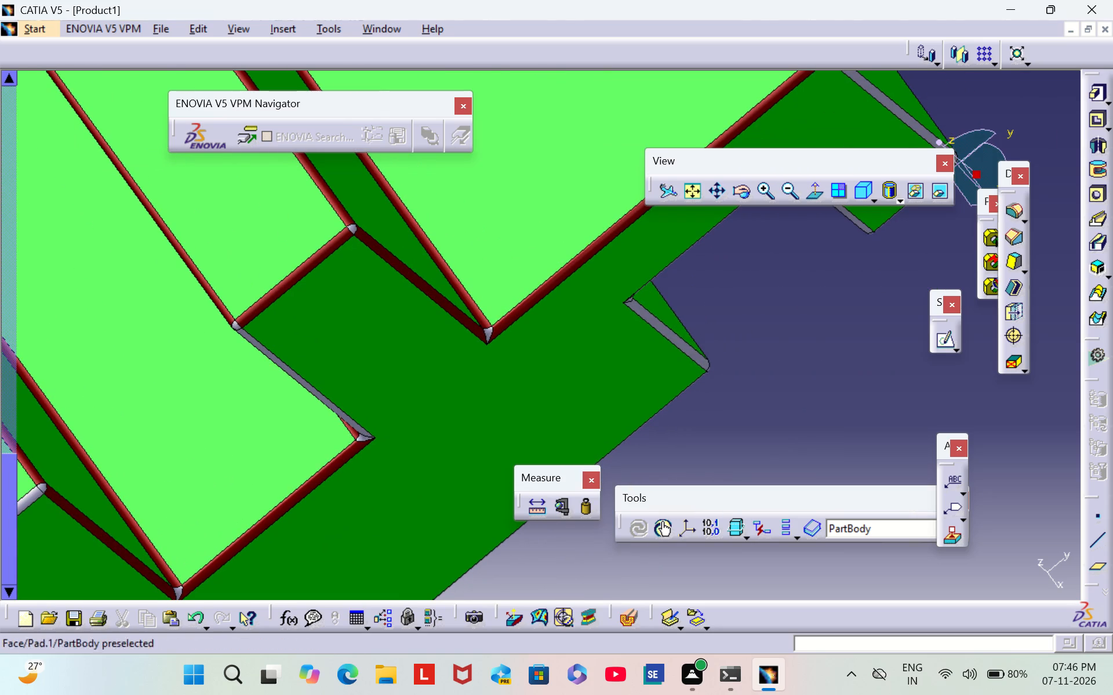
right_click(668, 332)
click(763, 374)
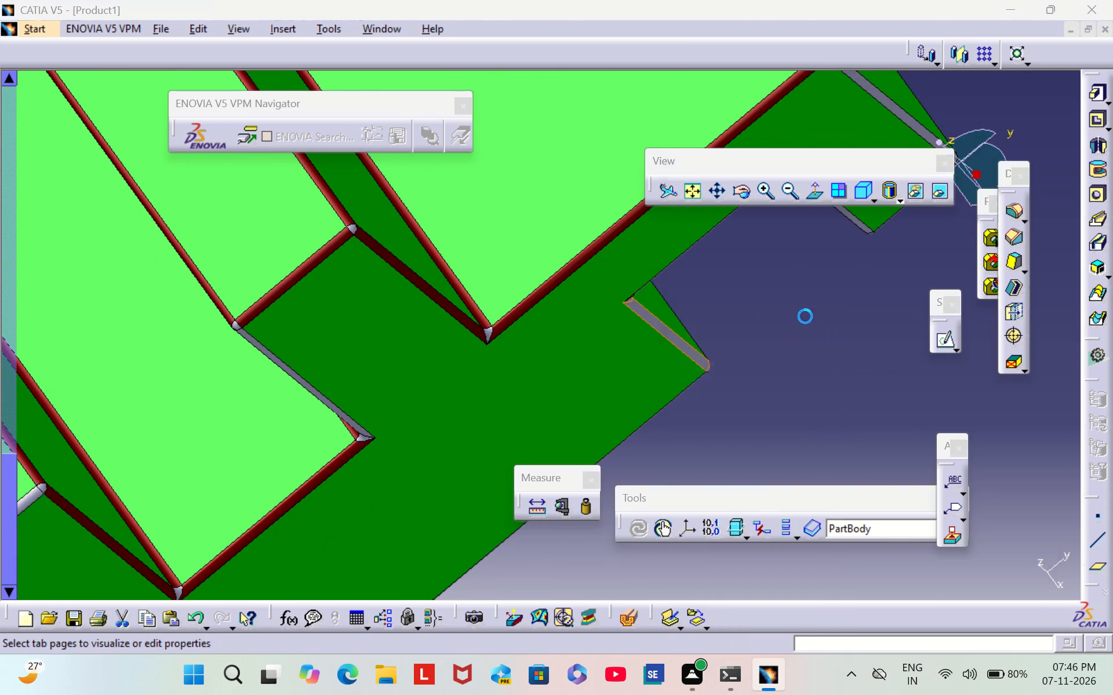
click(785, 193)
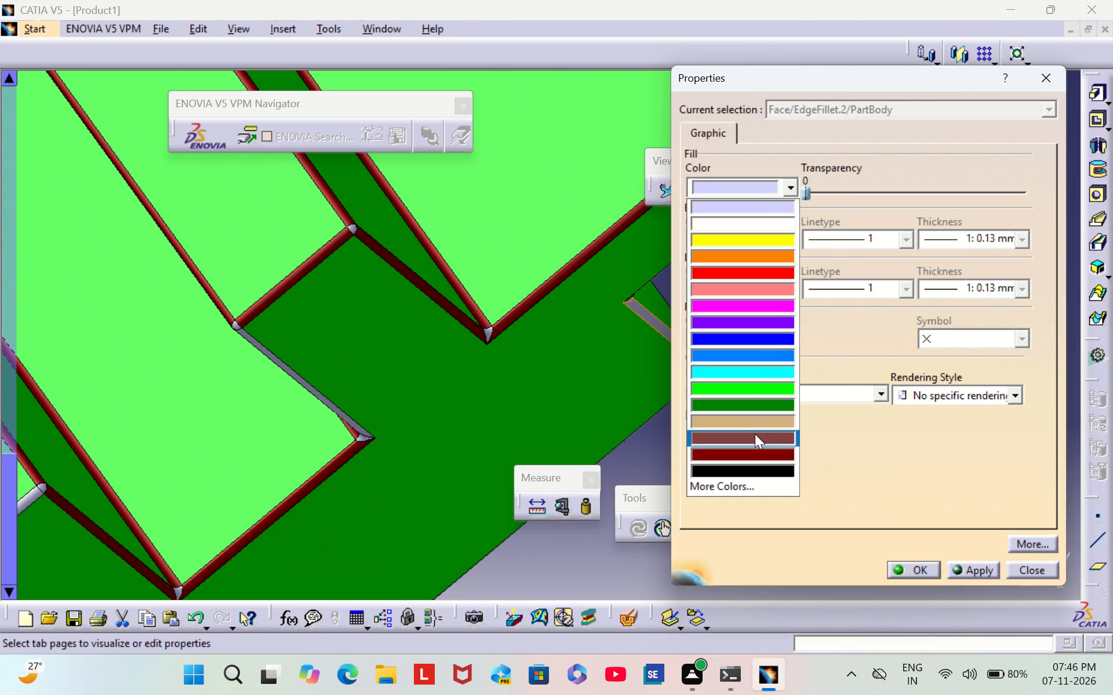
click(755, 456)
click(914, 569)
click(789, 429)
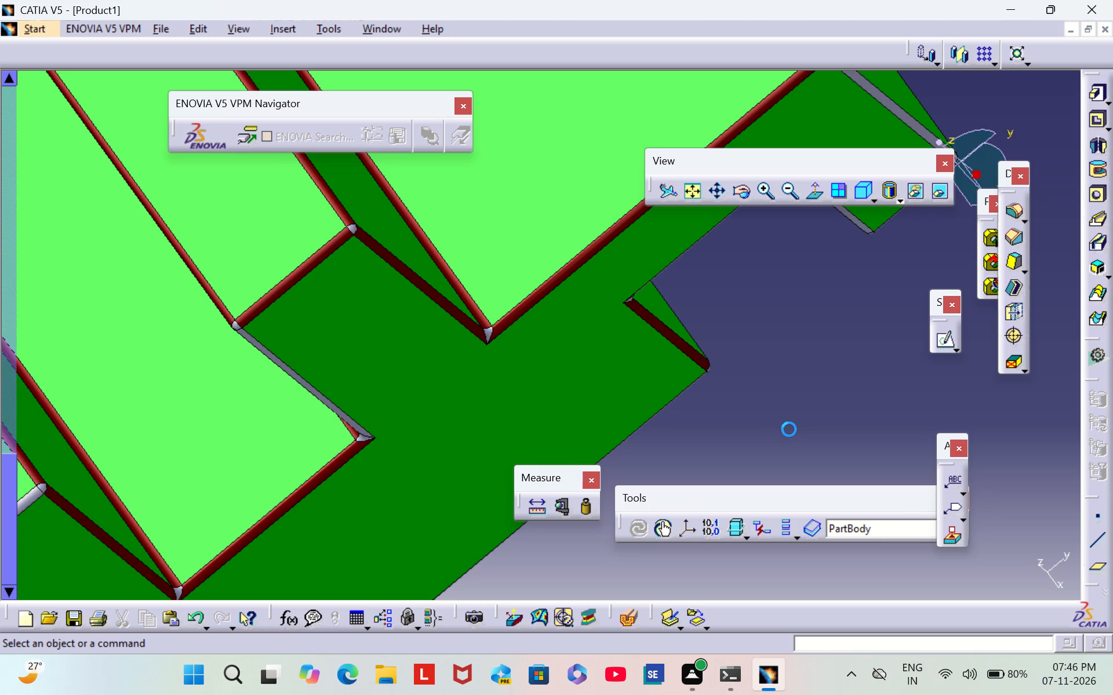
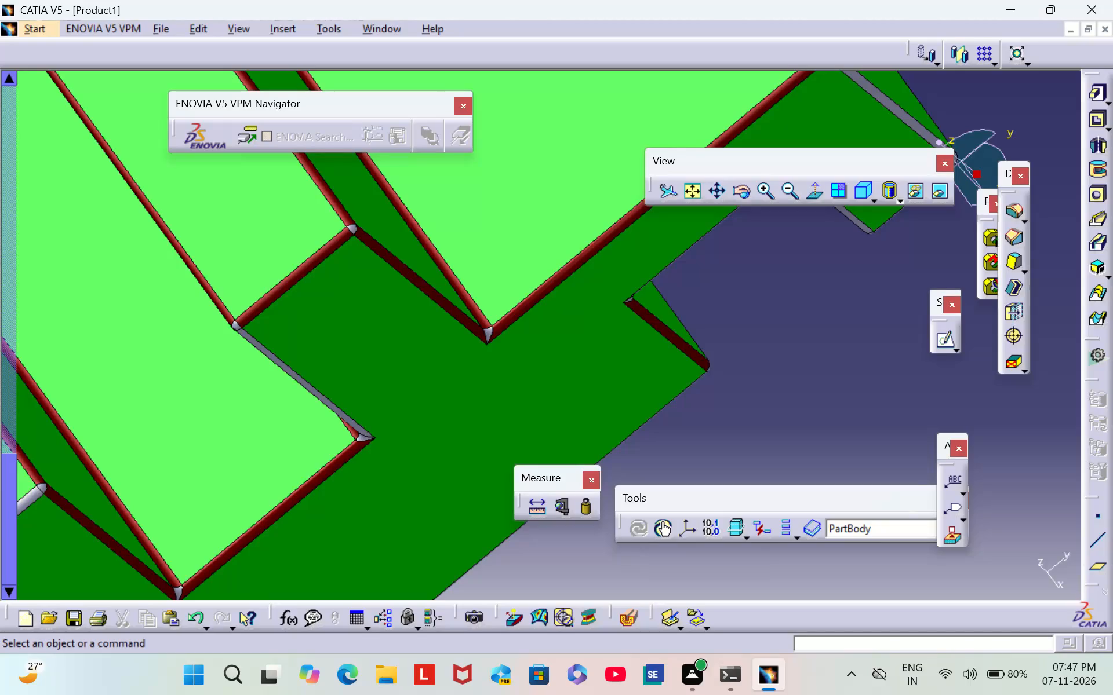
Set the fill colour of the grey upright EdgeFillet.2 face at the slot opening, where its inner wall meets the end face, to dark red.
middle_drag(779, 338, 693, 320)
right_drag(772, 334, 693, 320)
scroll(798, 319, down, 1)
middle_drag(798, 318, 661, 279)
right_drag(790, 313, 661, 279)
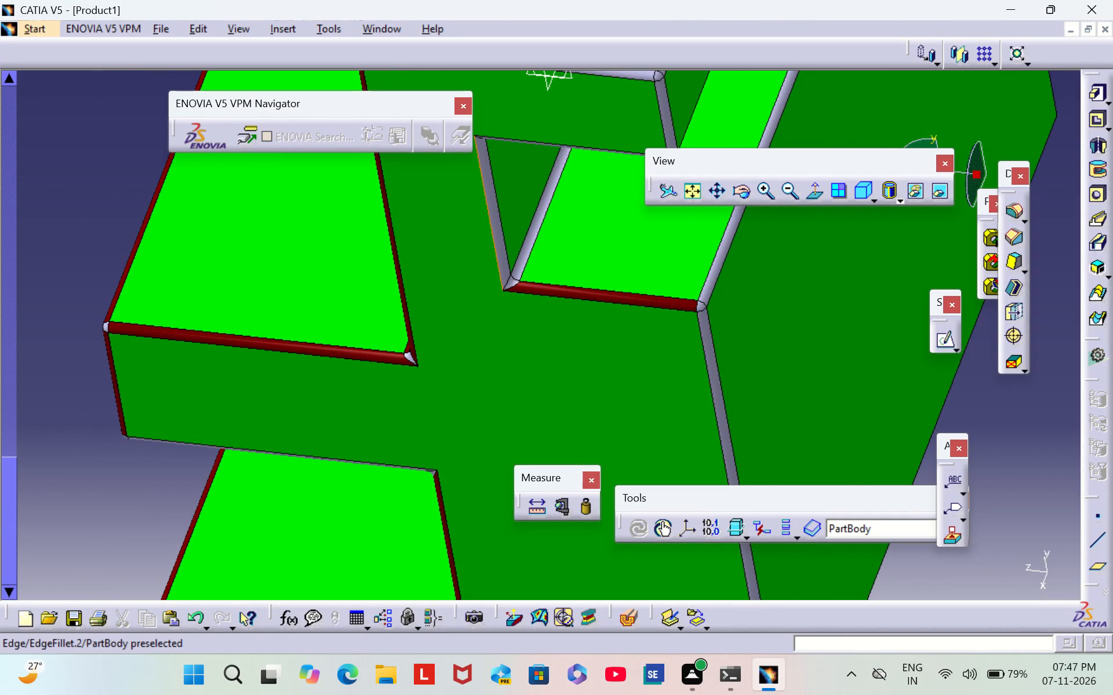
right_click(493, 220)
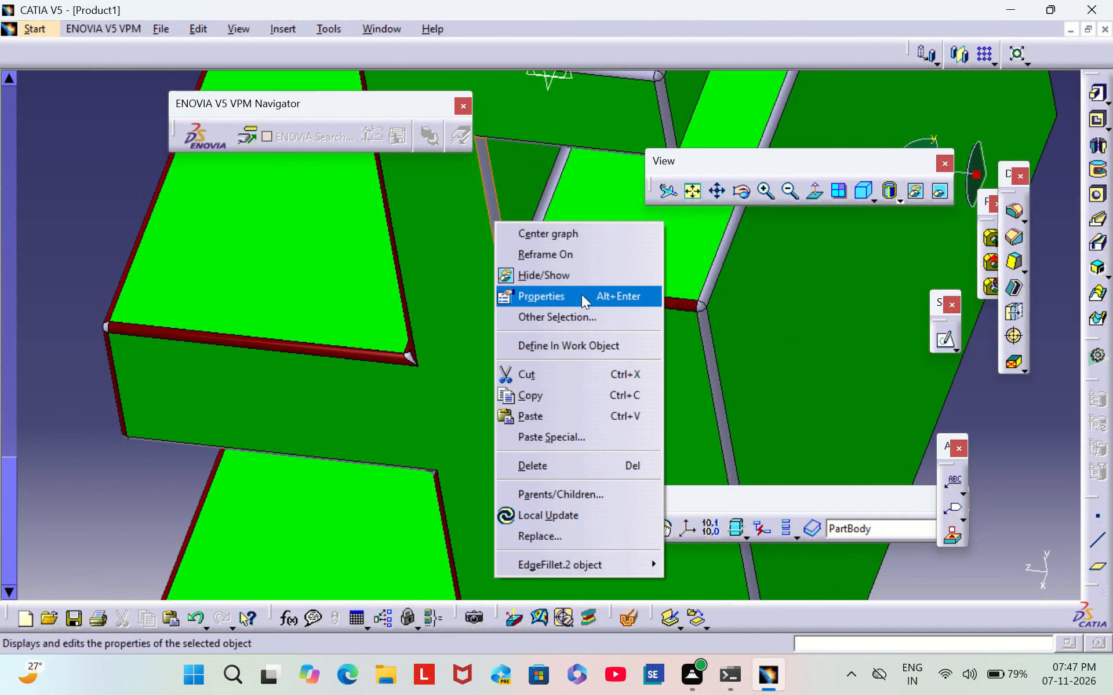
click(581, 294)
click(790, 189)
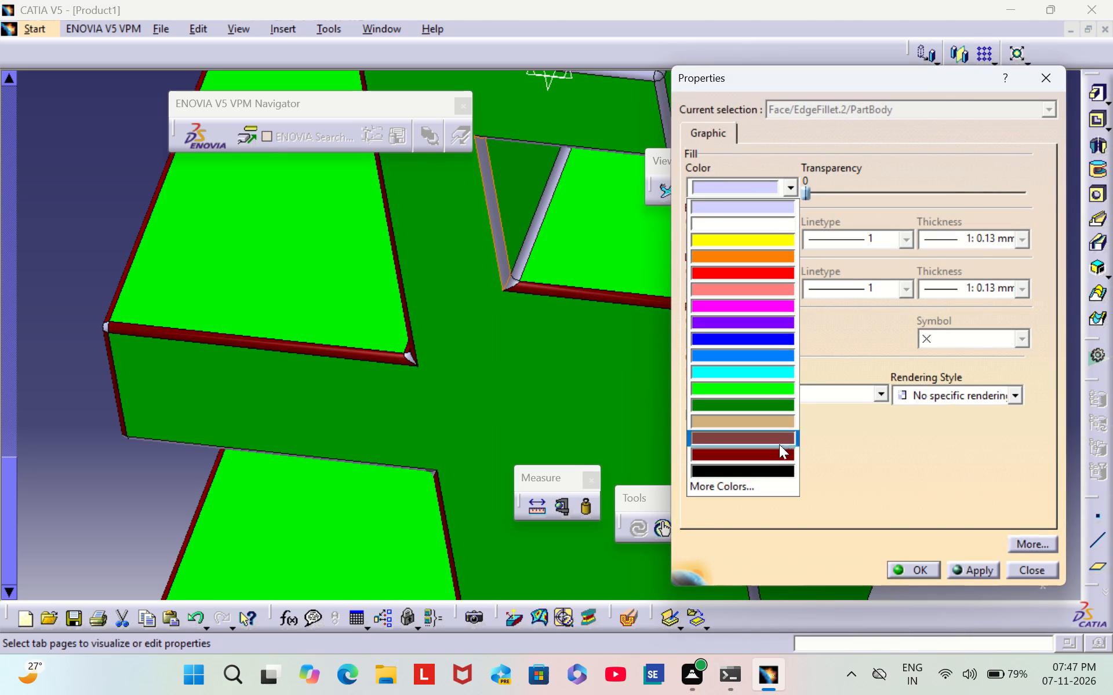
click(767, 461)
click(919, 564)
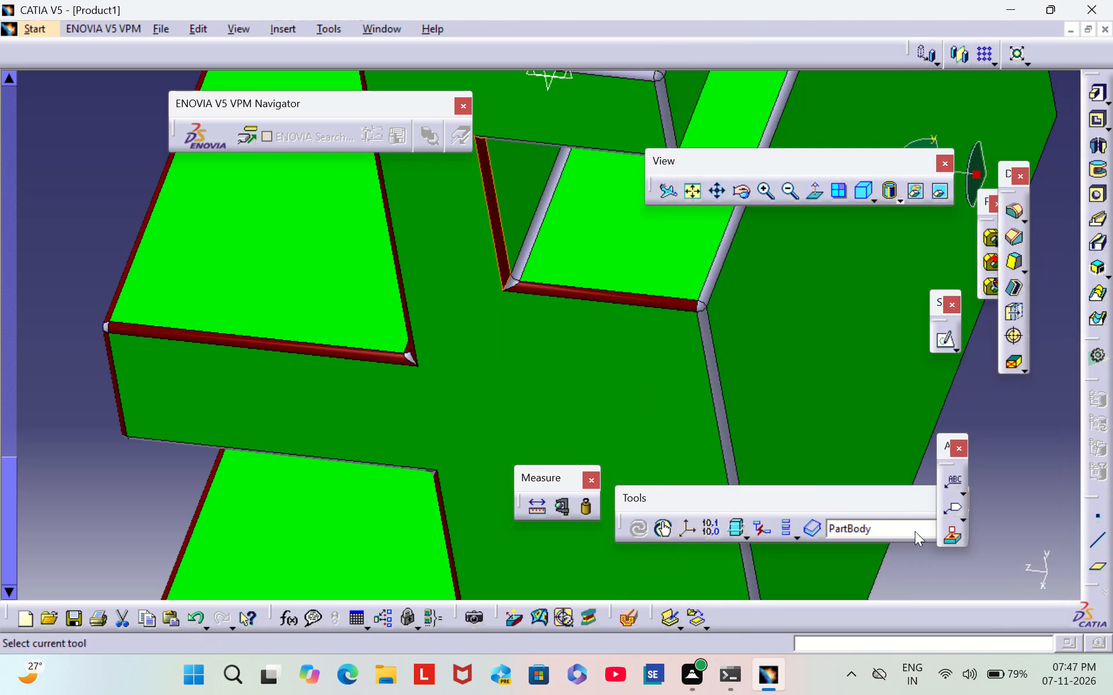
click(999, 392)
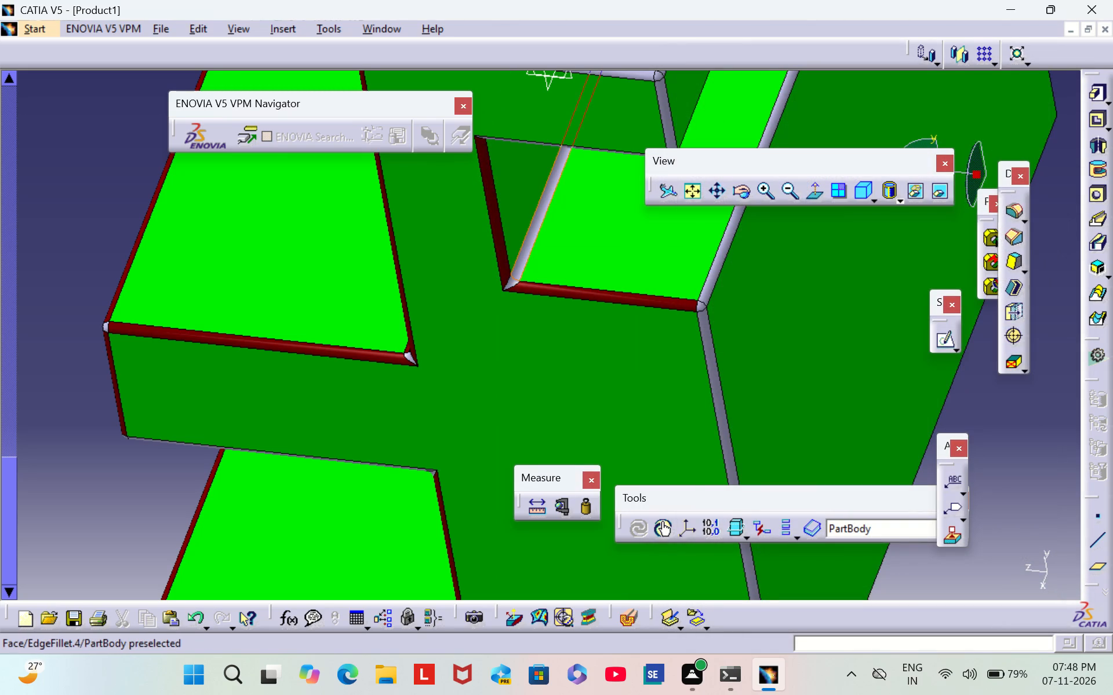
Set the fill colour of the long light-grey EdgeFillet.4 face between the slot's inner wall and its bright green floor to dark red.
right_click(528, 244)
click(610, 318)
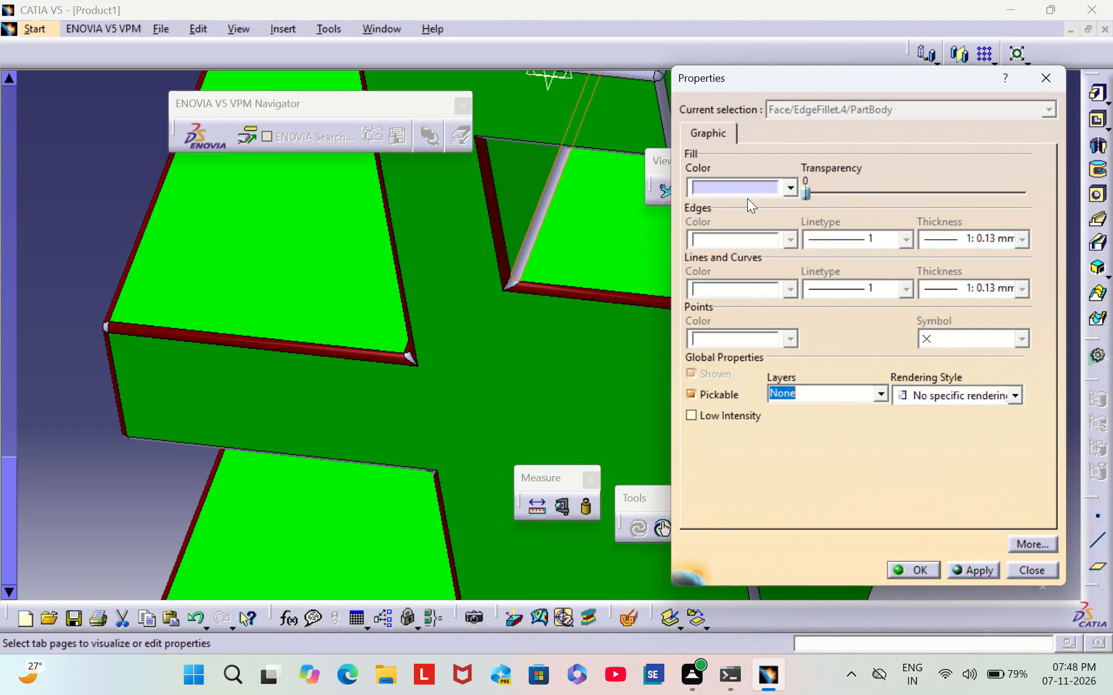
click(753, 186)
click(755, 449)
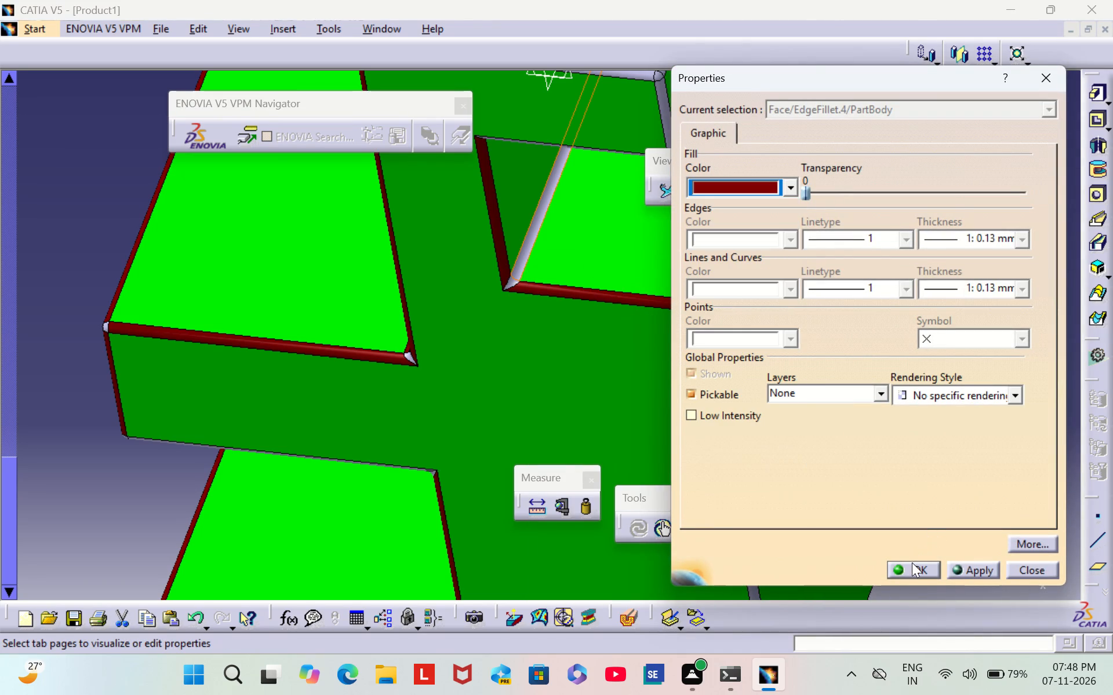
click(915, 570)
click(918, 428)
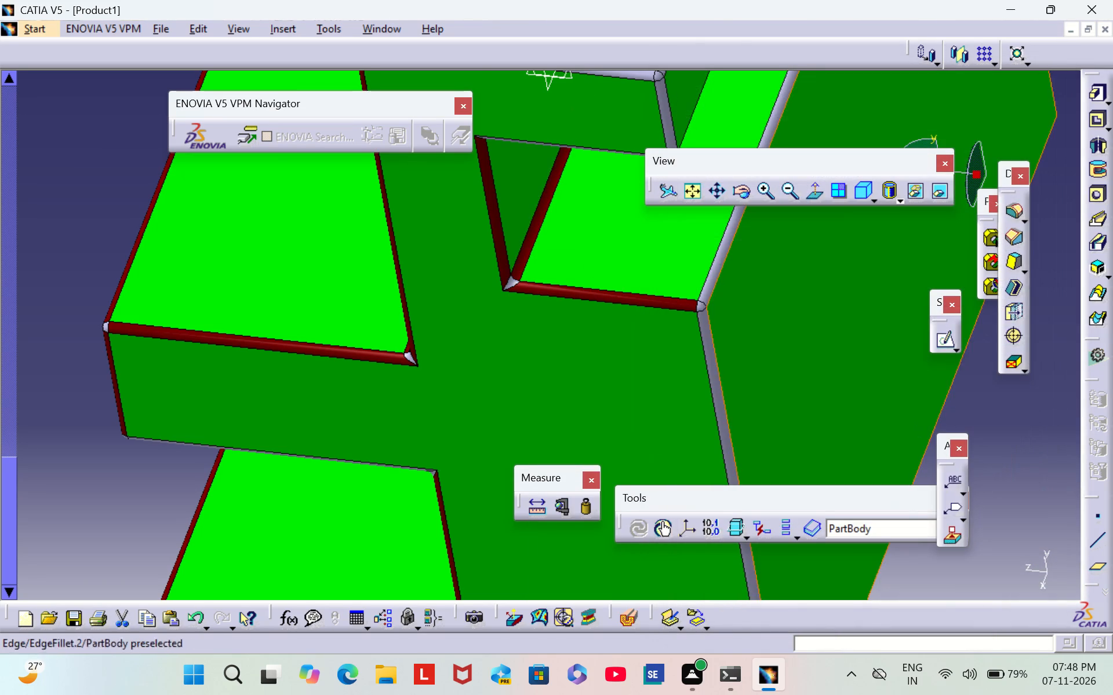
Set the fill colour of the whole EdgeFillet.4 feature to dark red, picking it from the bright green slot floor's outer edge.
right_click(715, 255)
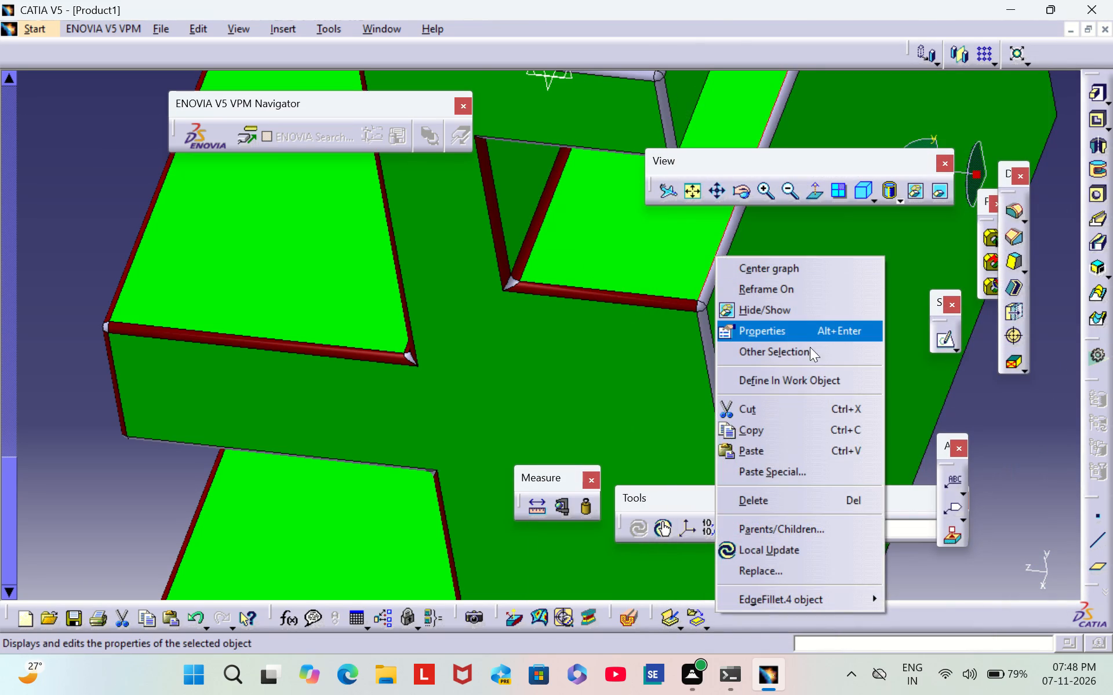
click(808, 335)
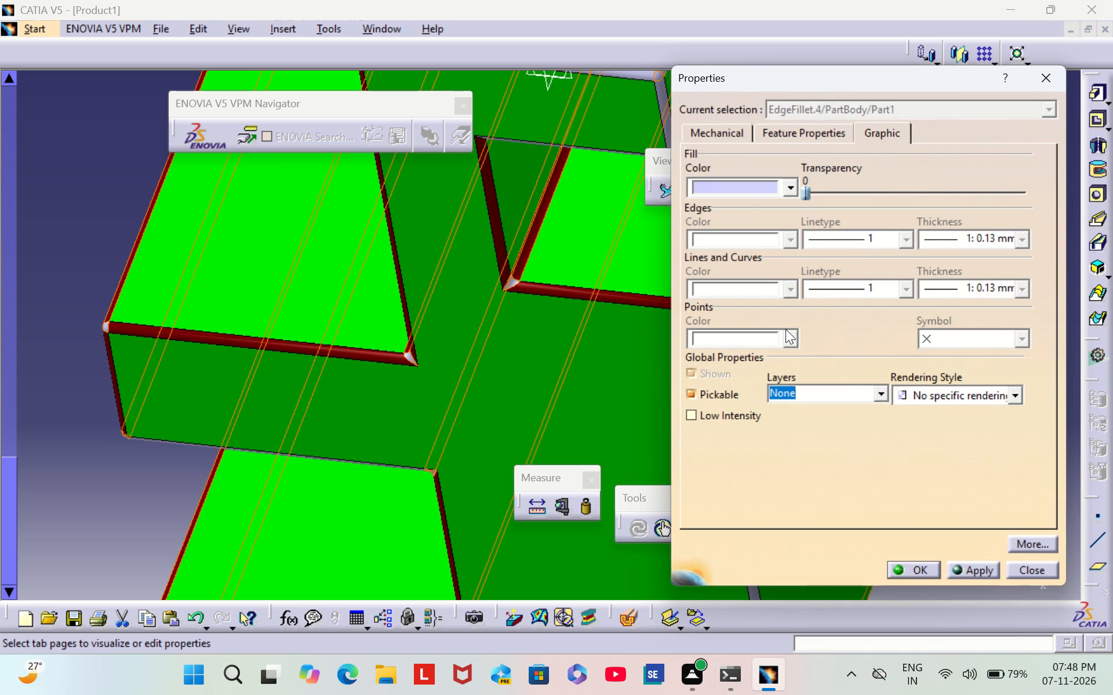
click(788, 191)
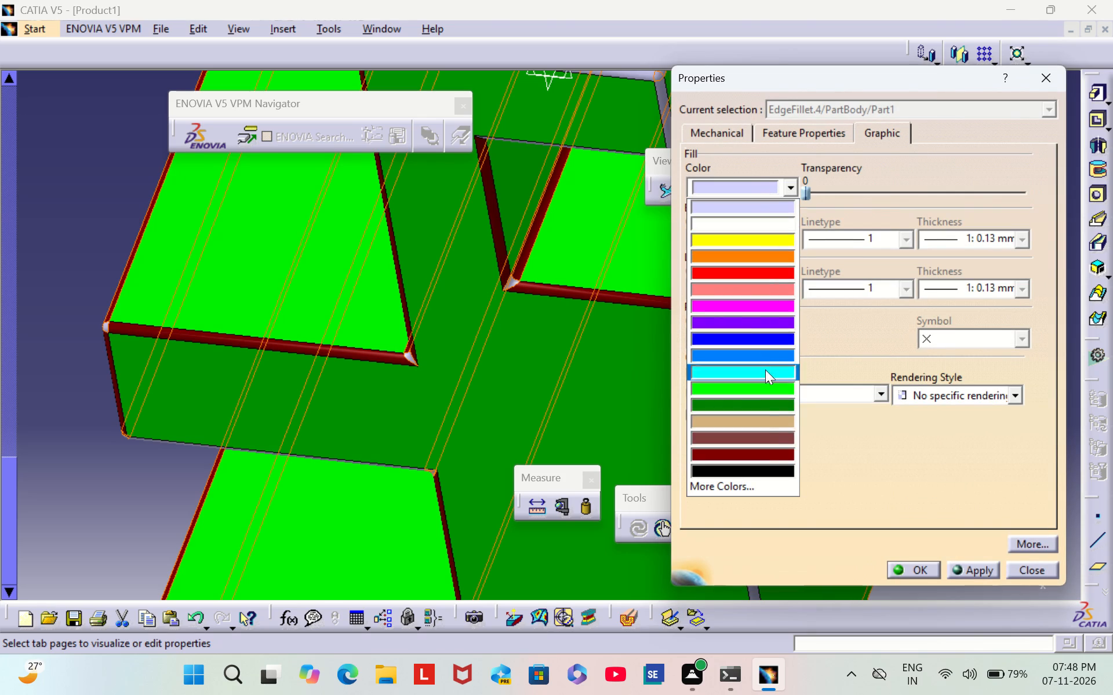
click(764, 456)
click(907, 568)
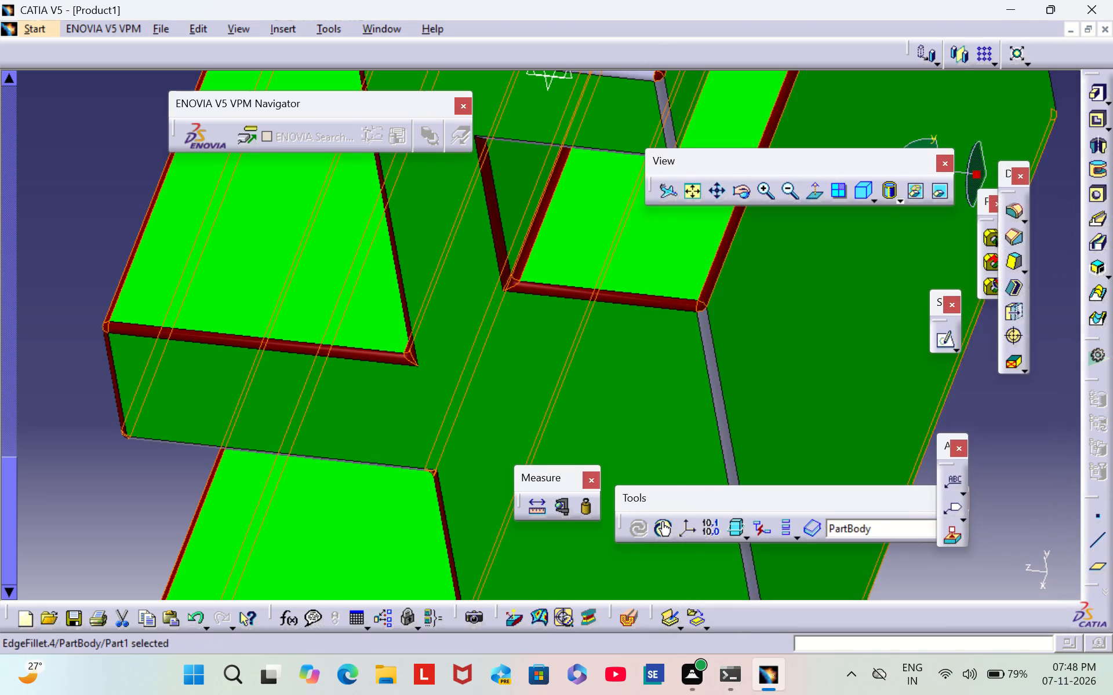
click(1001, 410)
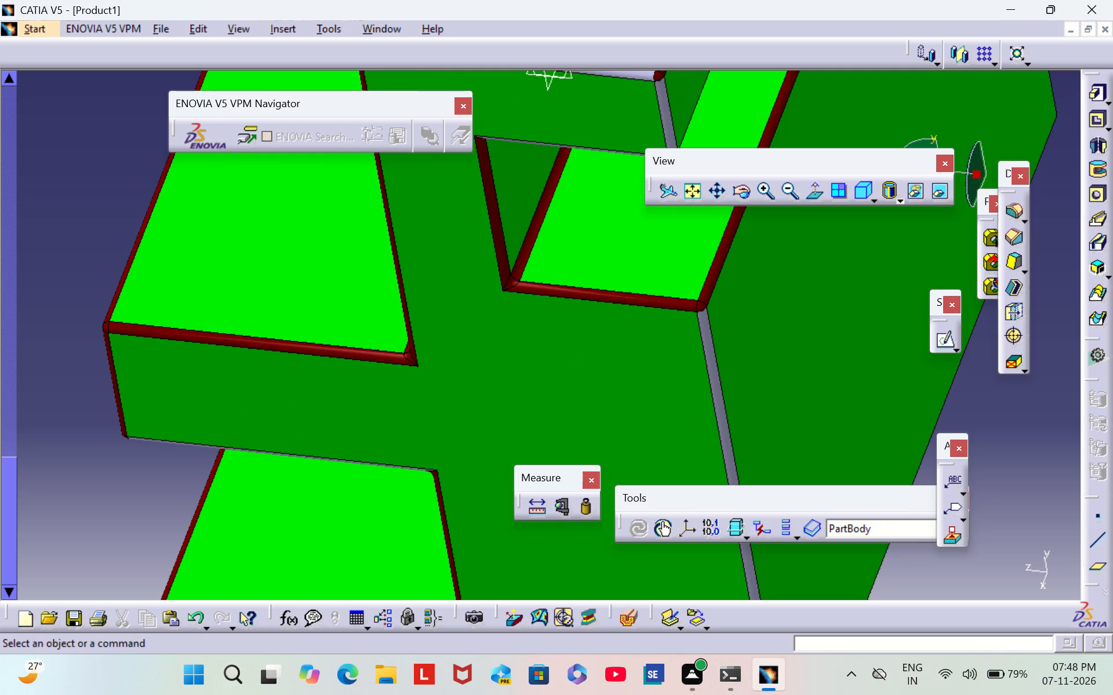
Set the fill colour of the long light-grey EdgeFillet.1 face along the raised top step's edge to dark red.
scroll(518, 233, down, 1)
middle_drag(518, 233, 457, 471)
scroll(70, 381, down, 1)
middle_drag(72, 378, 75, 377)
right_drag(72, 378, 75, 377)
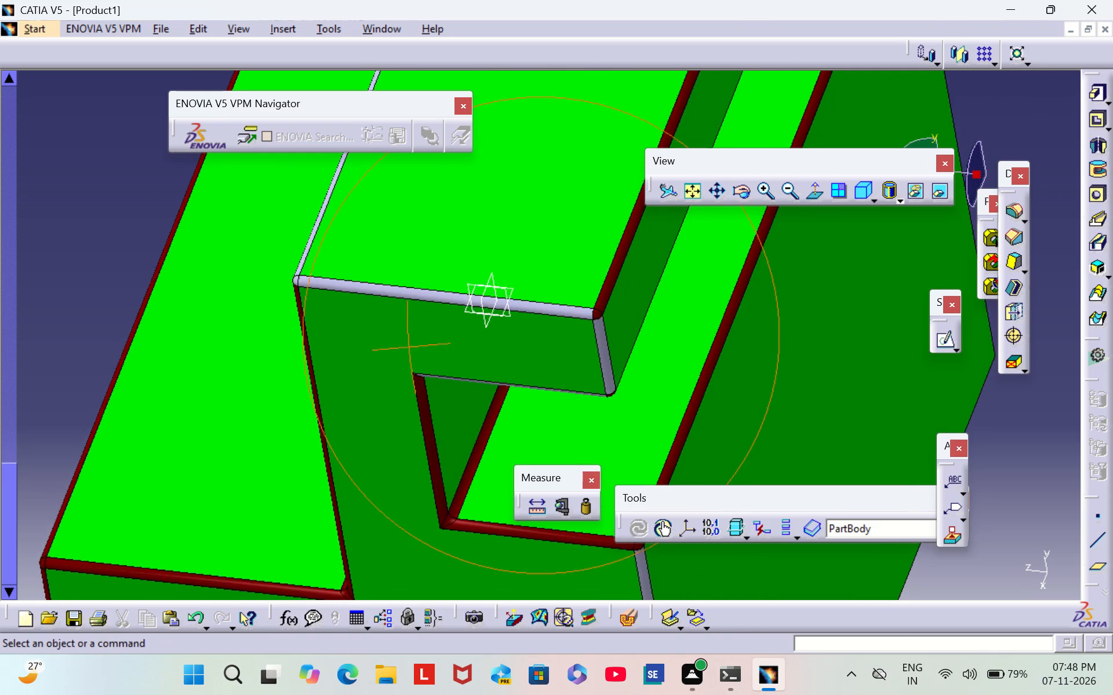
middle_drag(75, 377, 219, 370)
right_drag(75, 377, 219, 370)
middle_drag(99, 279, 331, 326)
right_drag(101, 279, 331, 326)
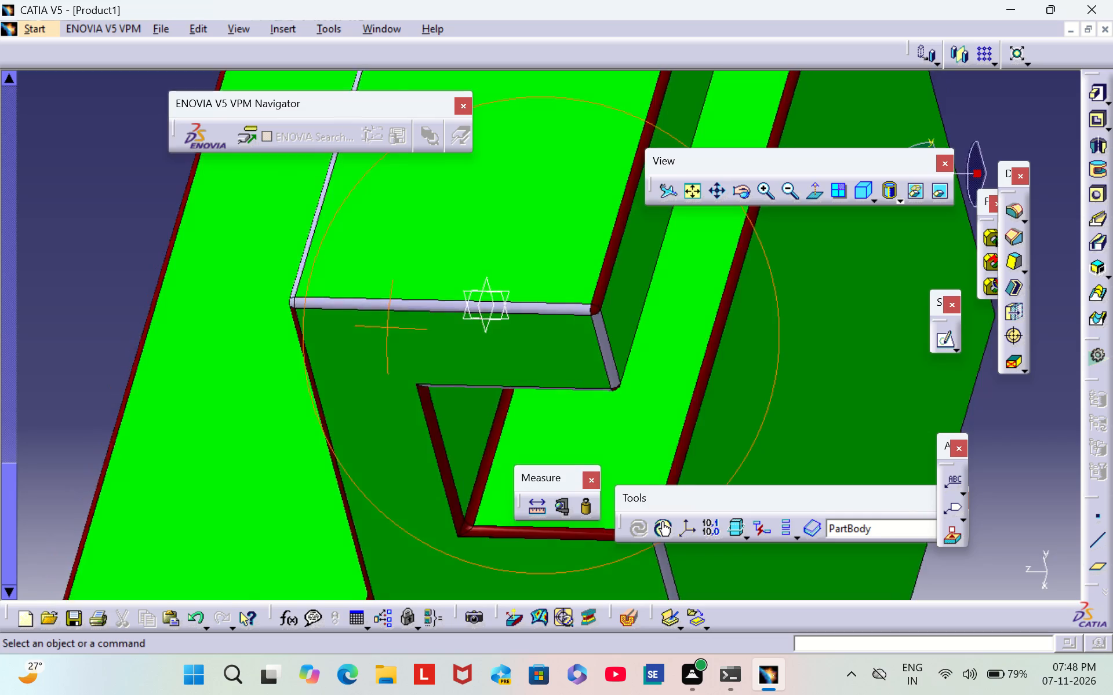
middle_drag(331, 326, 428, 328)
right_drag(331, 326, 428, 328)
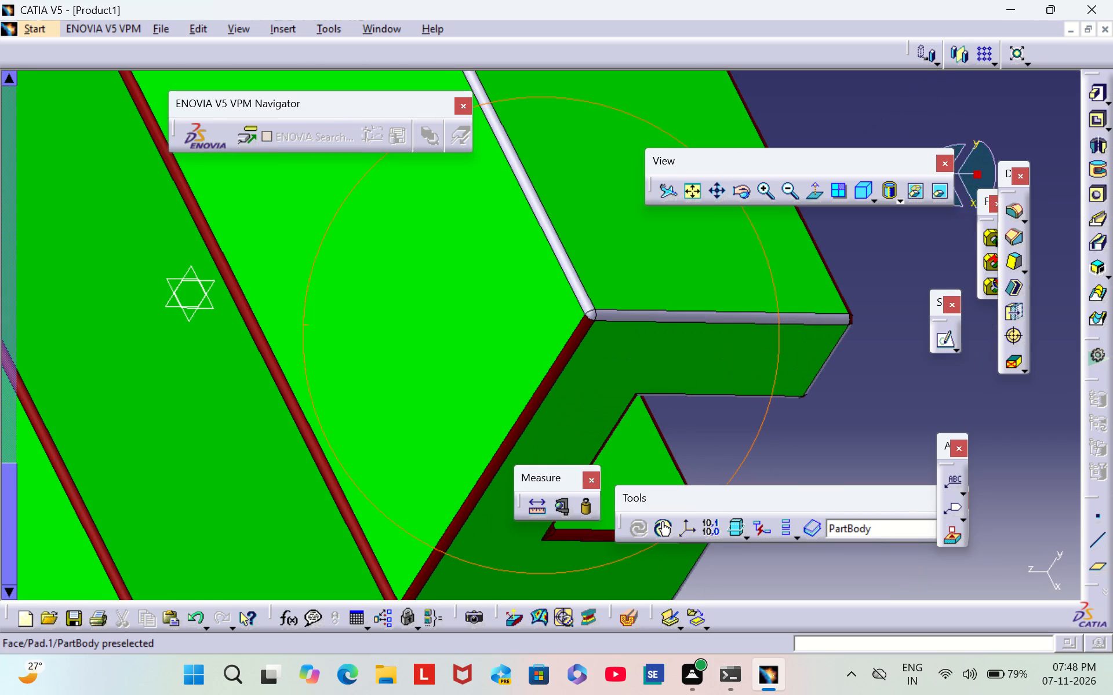
right_click(547, 235)
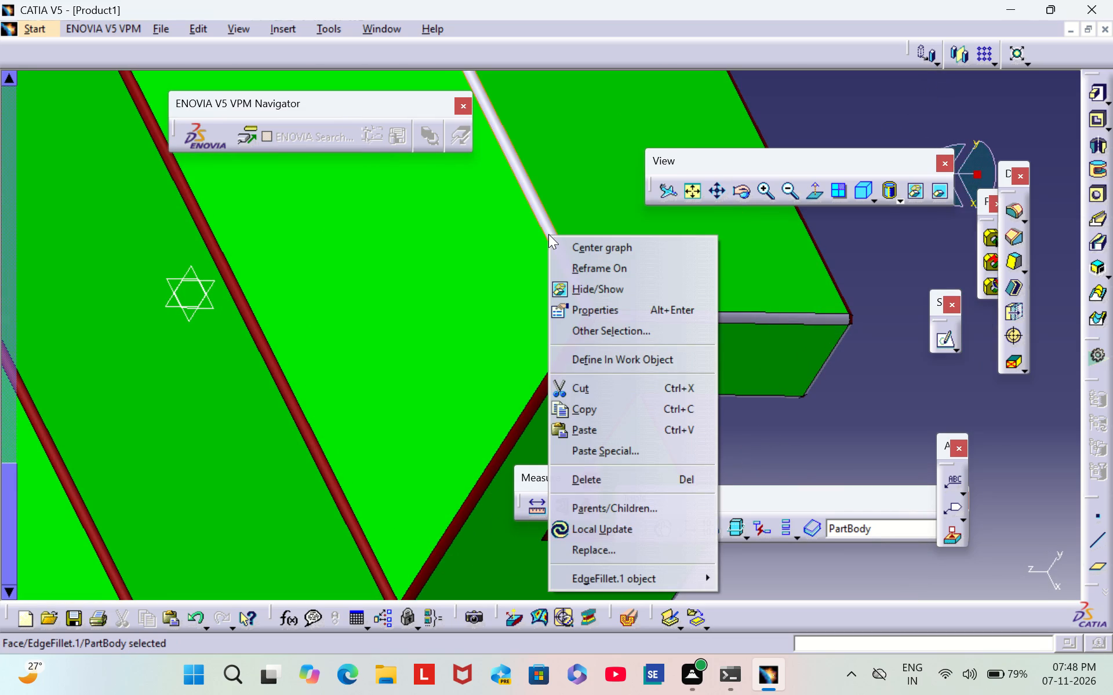
click(645, 313)
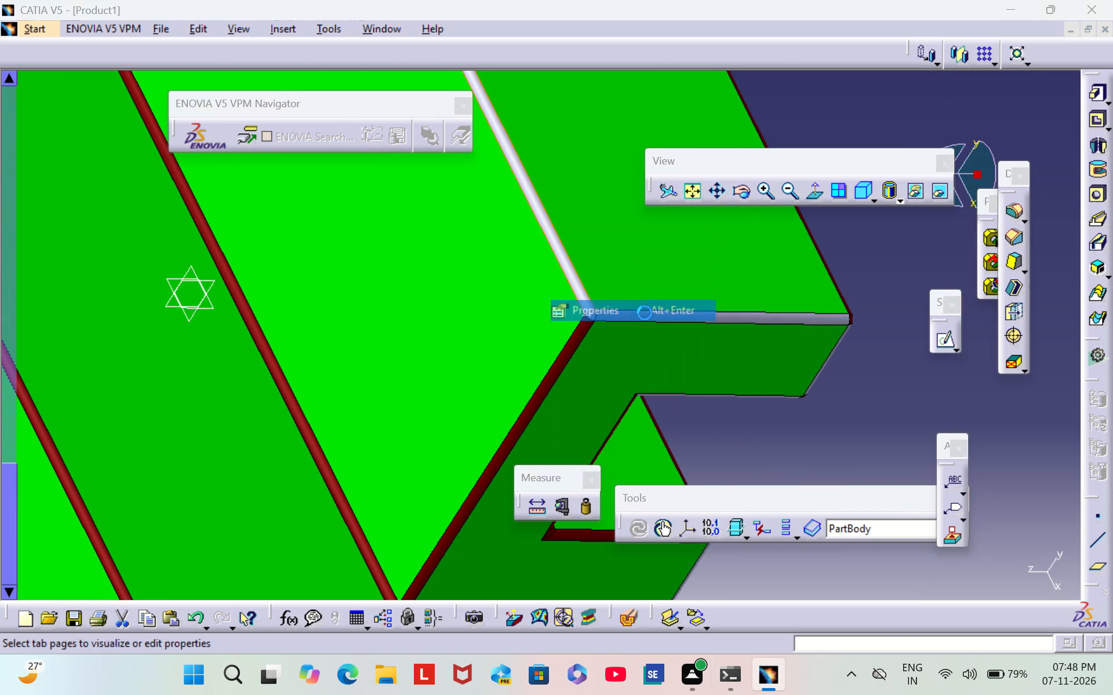
click(791, 186)
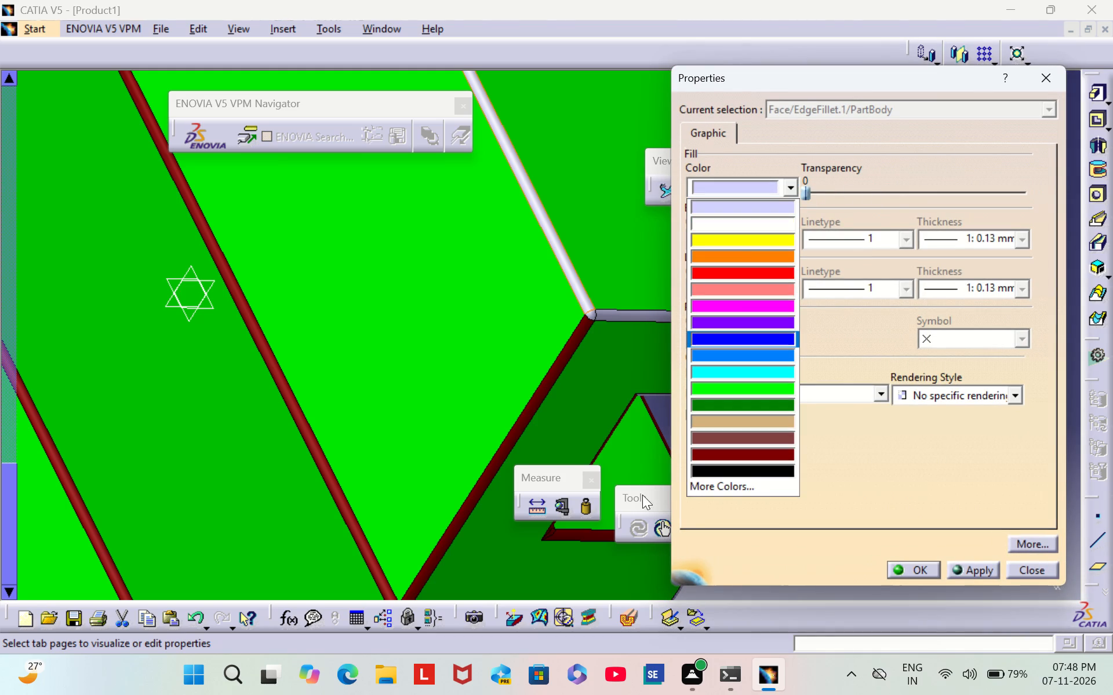
click(734, 459)
click(919, 565)
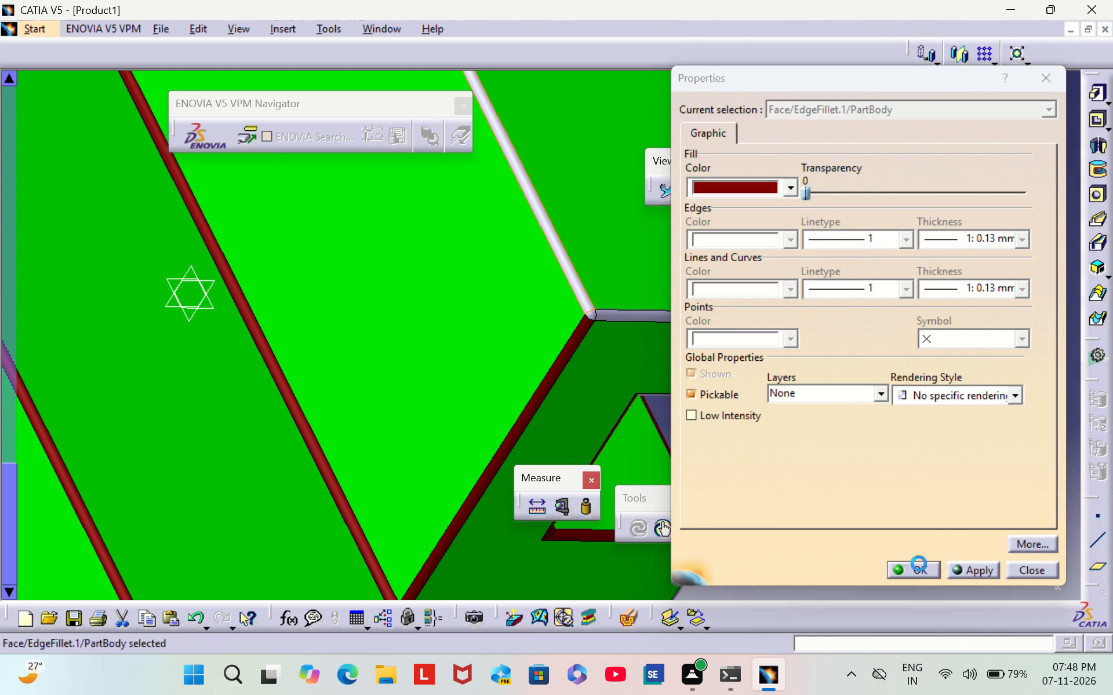
click(810, 439)
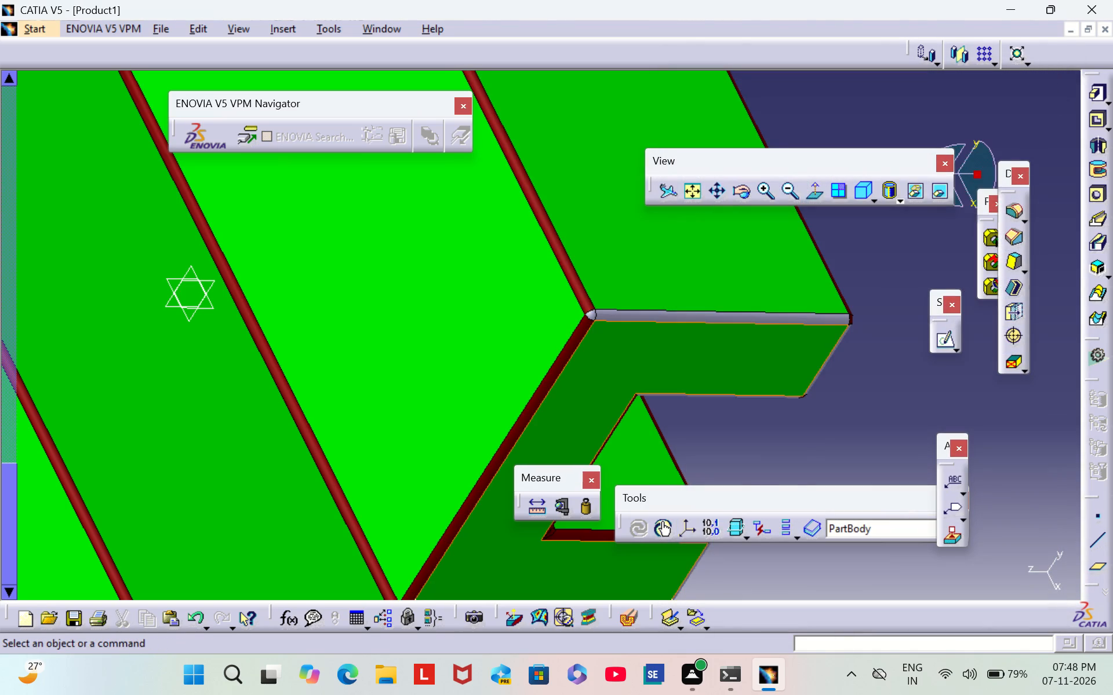
Set the fill colour of the grey EdgeFillet.2 face between the raised top step and the dark green end face to dark red.
right_click(632, 316)
click(706, 374)
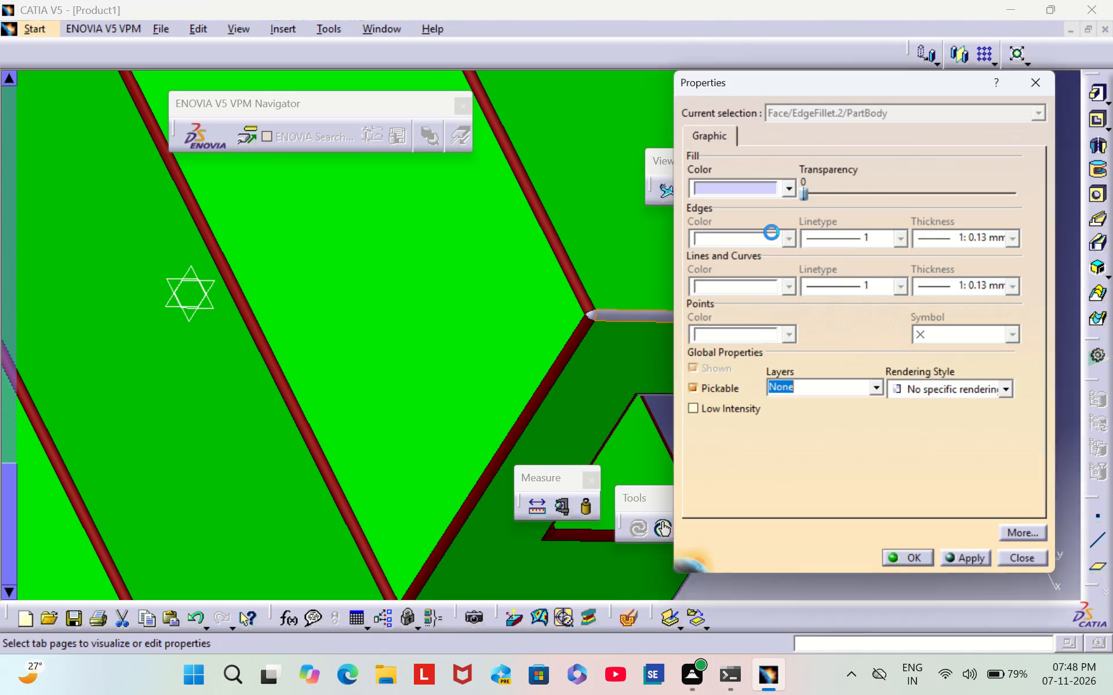
click(779, 189)
click(778, 447)
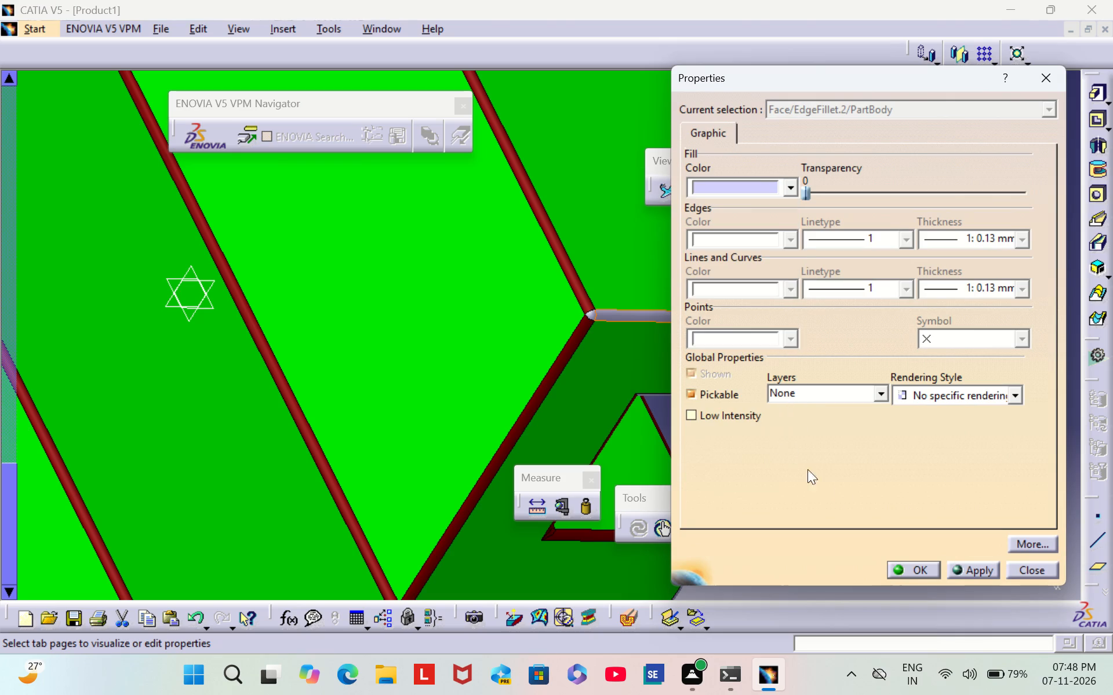
click(916, 568)
click(846, 451)
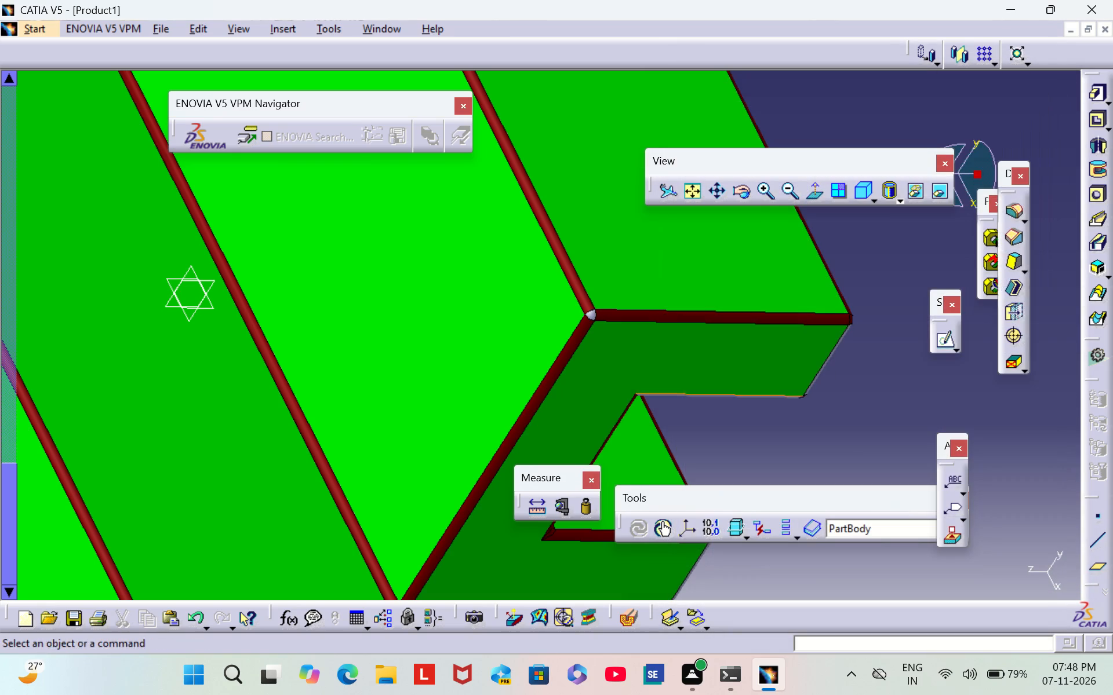
Set the fill colour of the short grey EdgeFillet.2 face on the end edge of the overhanging lip's outer side to dark red.
scroll(831, 418, down, 1)
middle_drag(831, 418, 493, 278)
right_drag(824, 410, 493, 278)
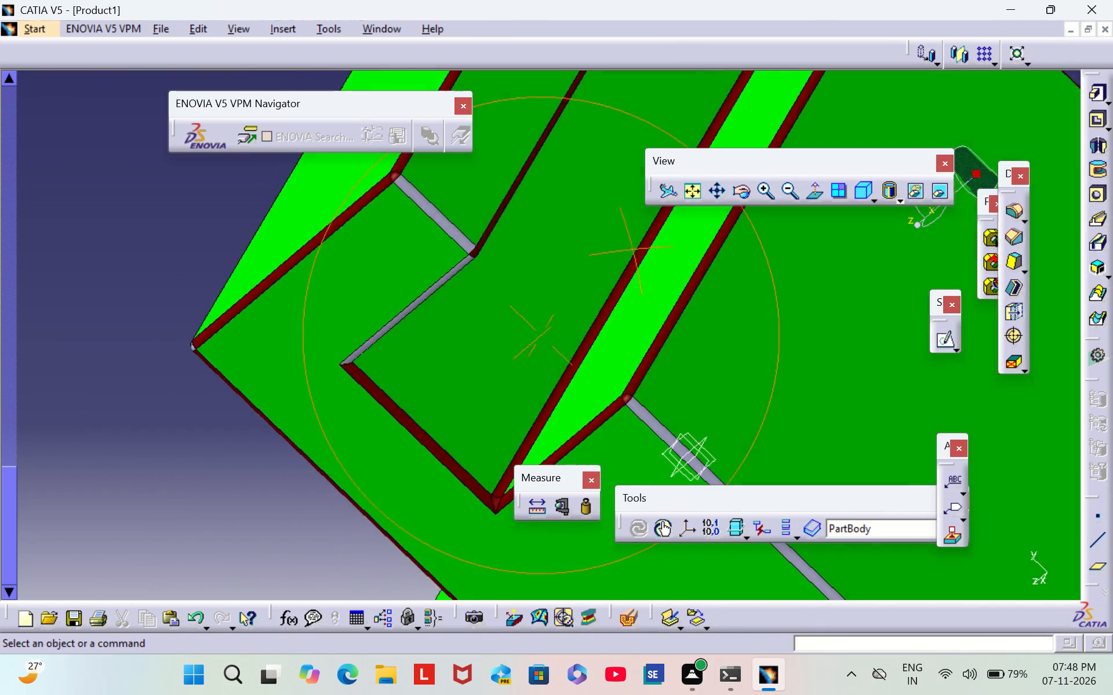
right_drag(493, 278, 436, 281)
middle_drag(493, 278, 436, 281)
right_click(349, 225)
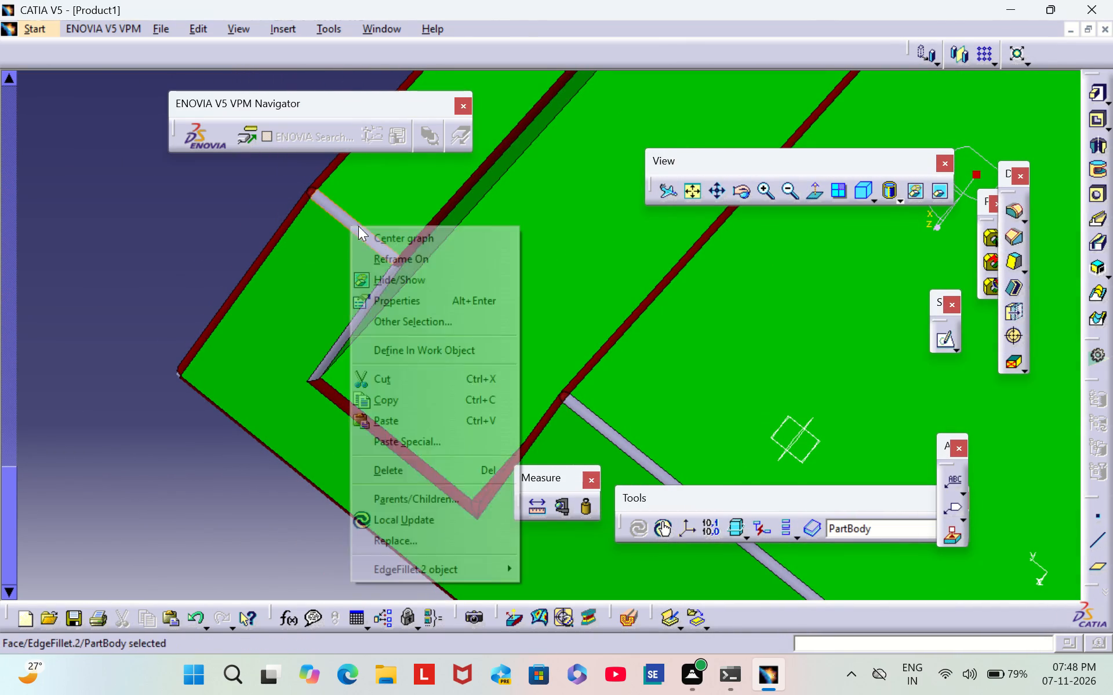
click(452, 296)
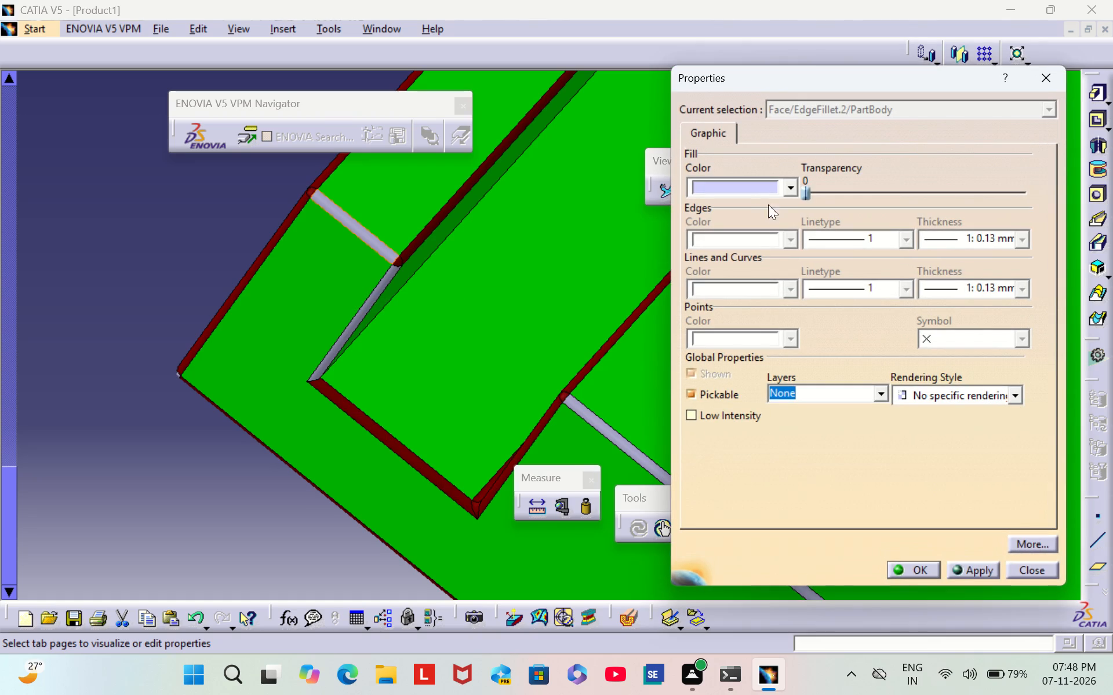
click(751, 188)
click(756, 448)
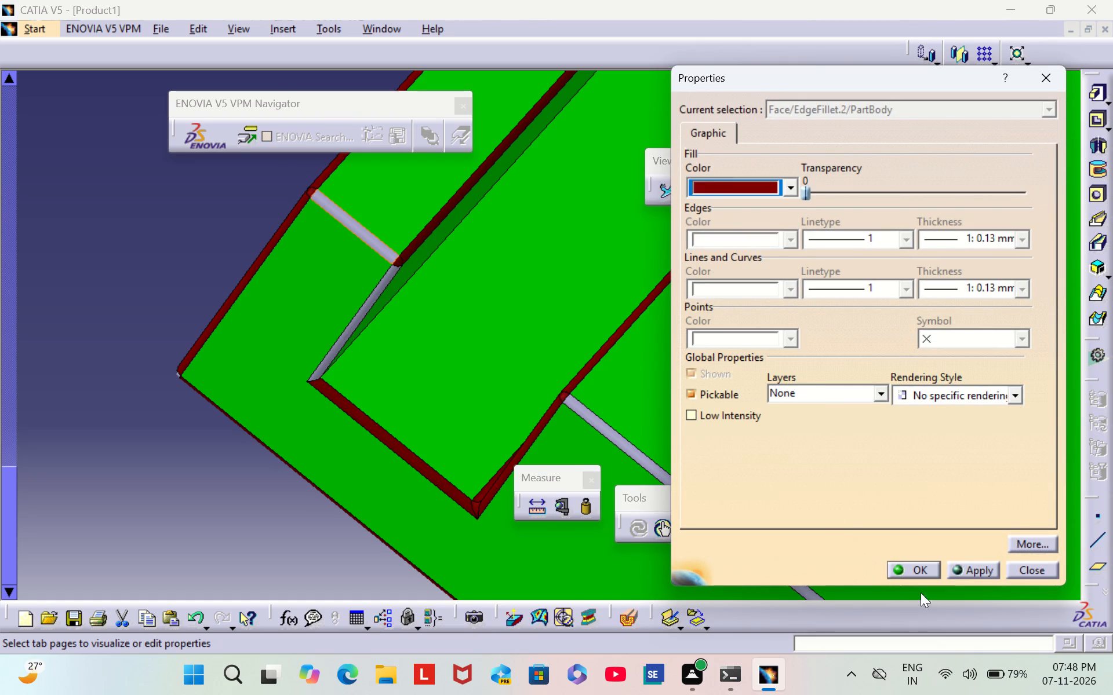
click(912, 572)
click(166, 371)
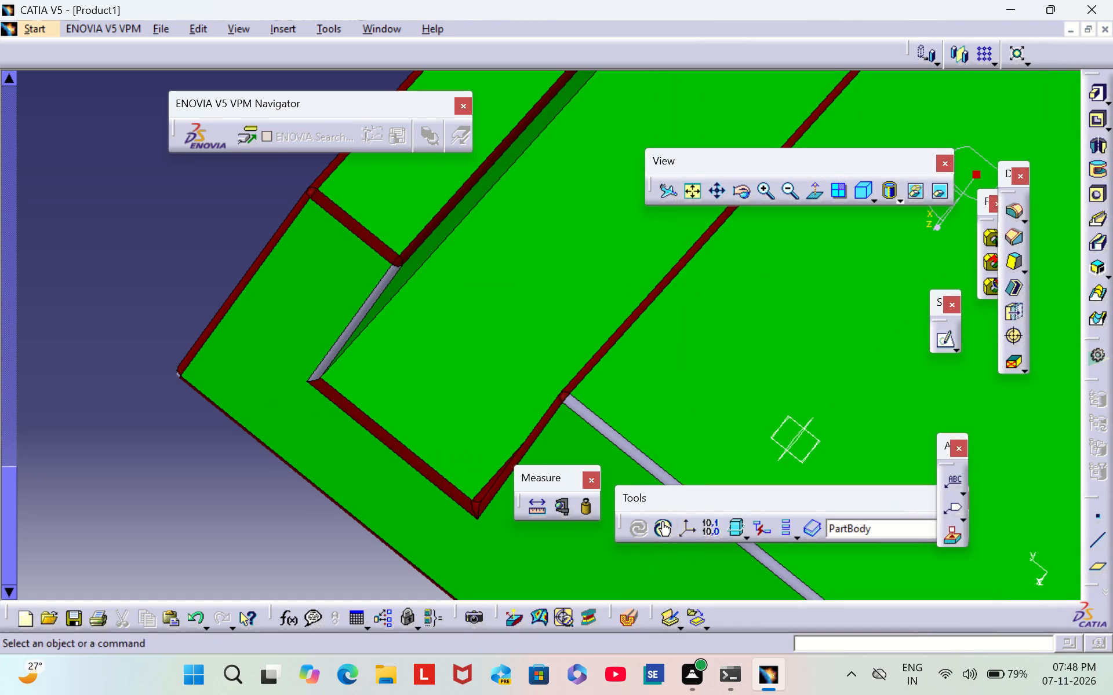
Set the fill colour of the grey EdgeFillet.2 face along the end edge of the overhanging lip's underside to dark red.
middle_drag(172, 315, 117, 229)
right_drag(141, 284, 117, 230)
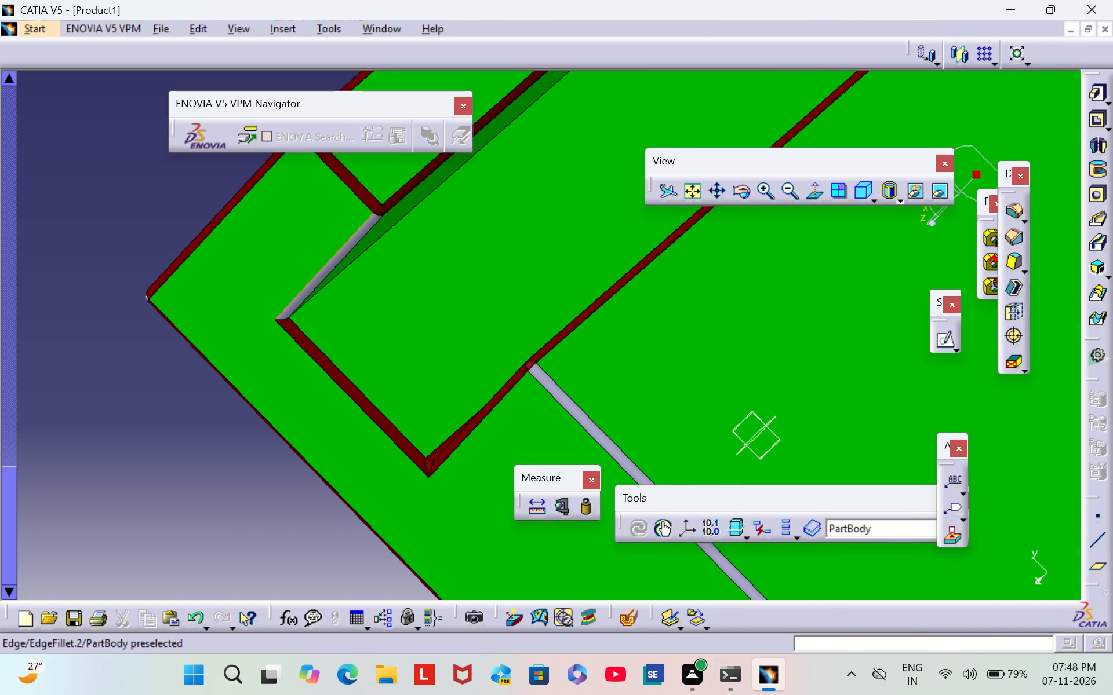
right_click(315, 282)
click(176, 422)
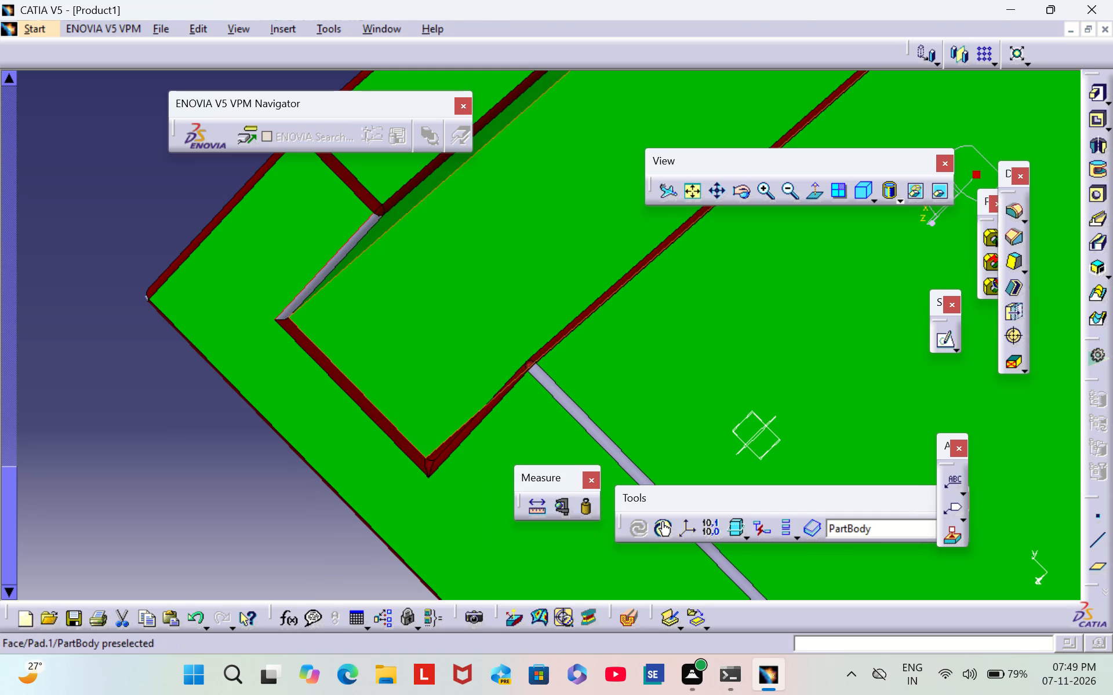
click(766, 192)
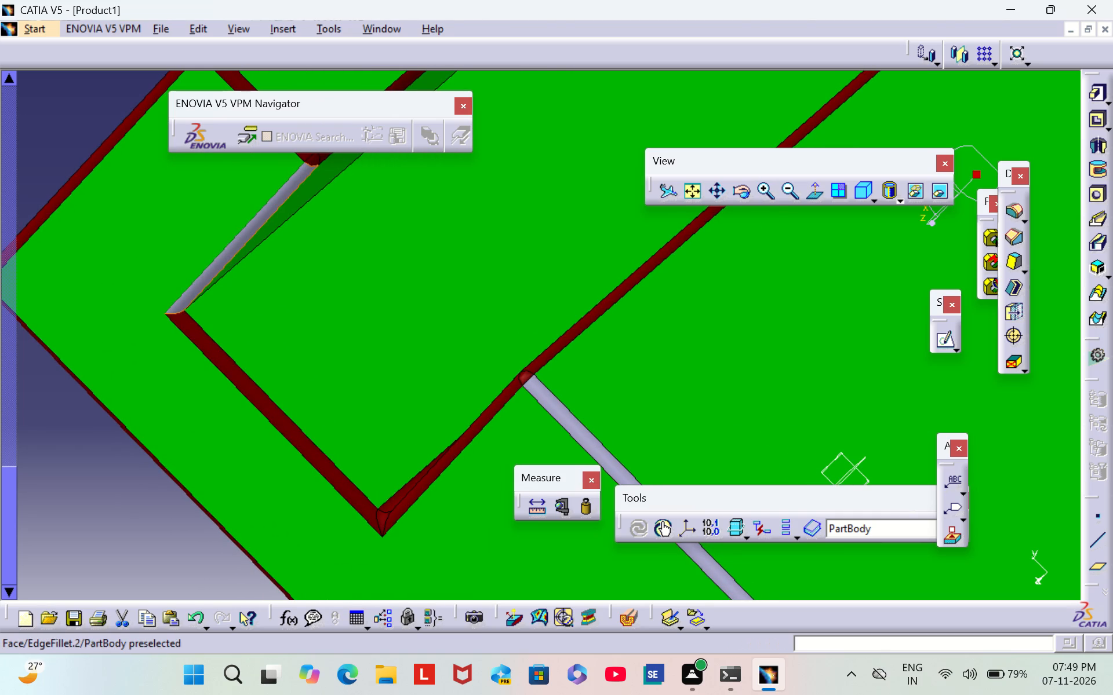
right_click(225, 254)
click(327, 326)
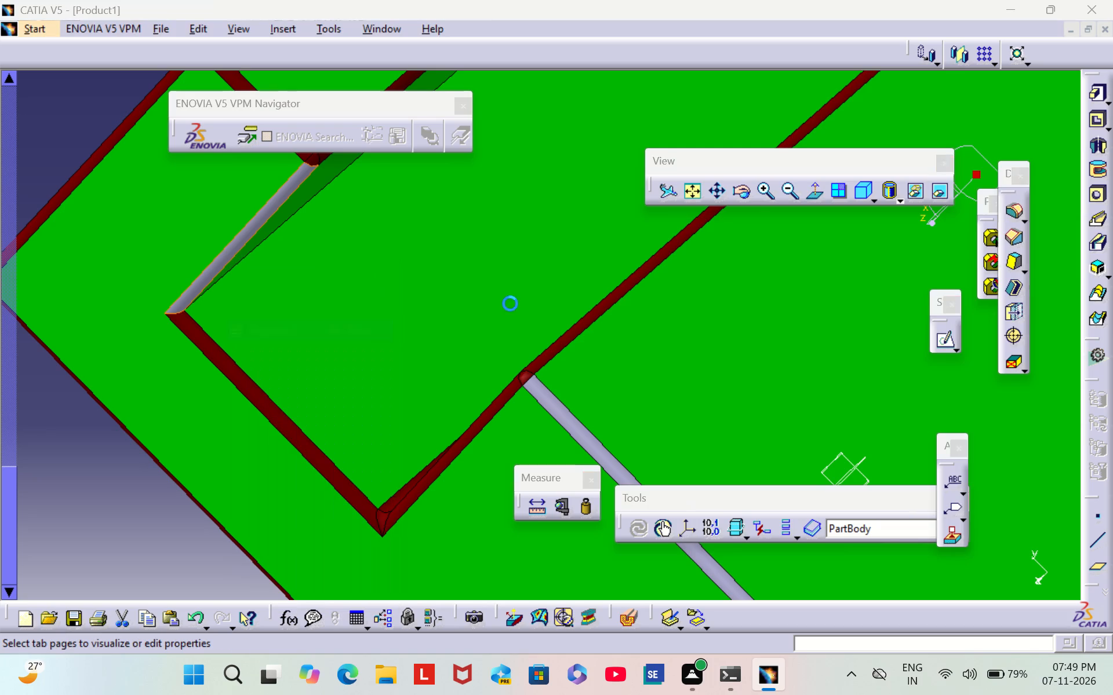
click(770, 191)
click(750, 458)
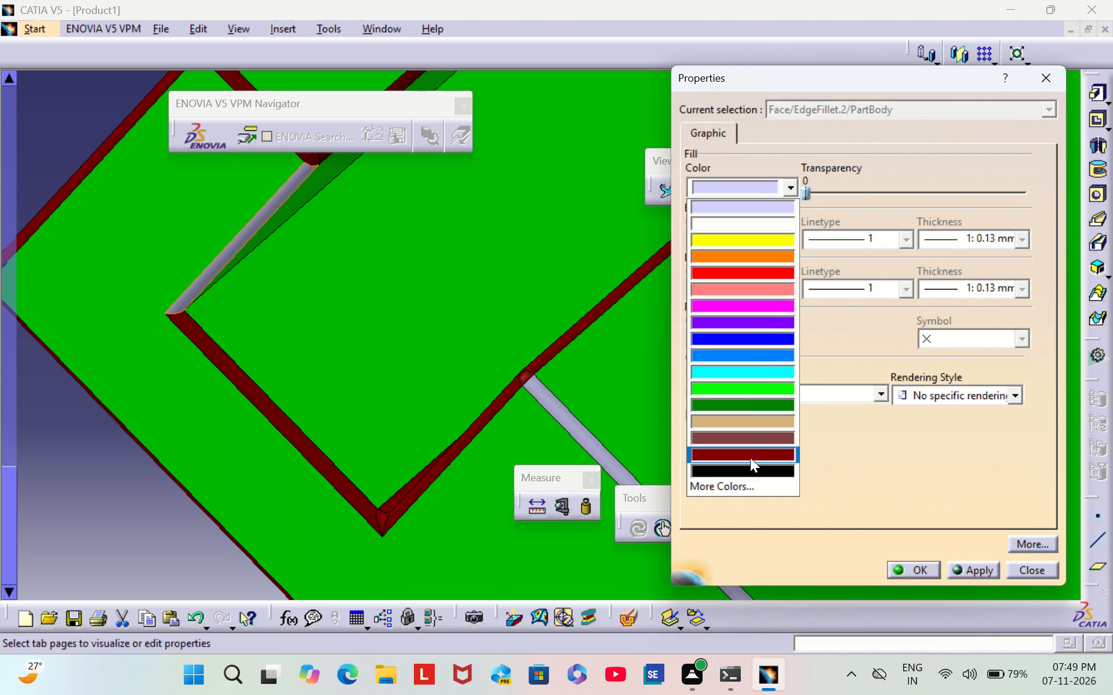
click(910, 572)
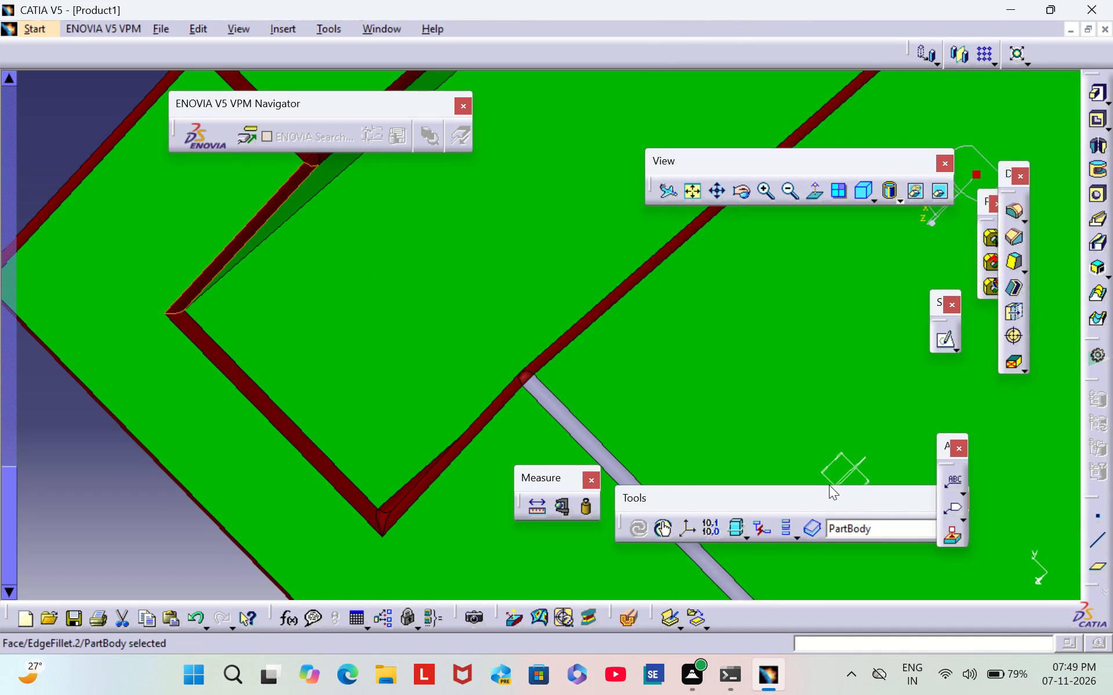
Set the fill colour of the long grey EdgeFillet.2 face running from the notch-side fillet junction between two green faces to dark red.
middle_drag(781, 436, 640, 223)
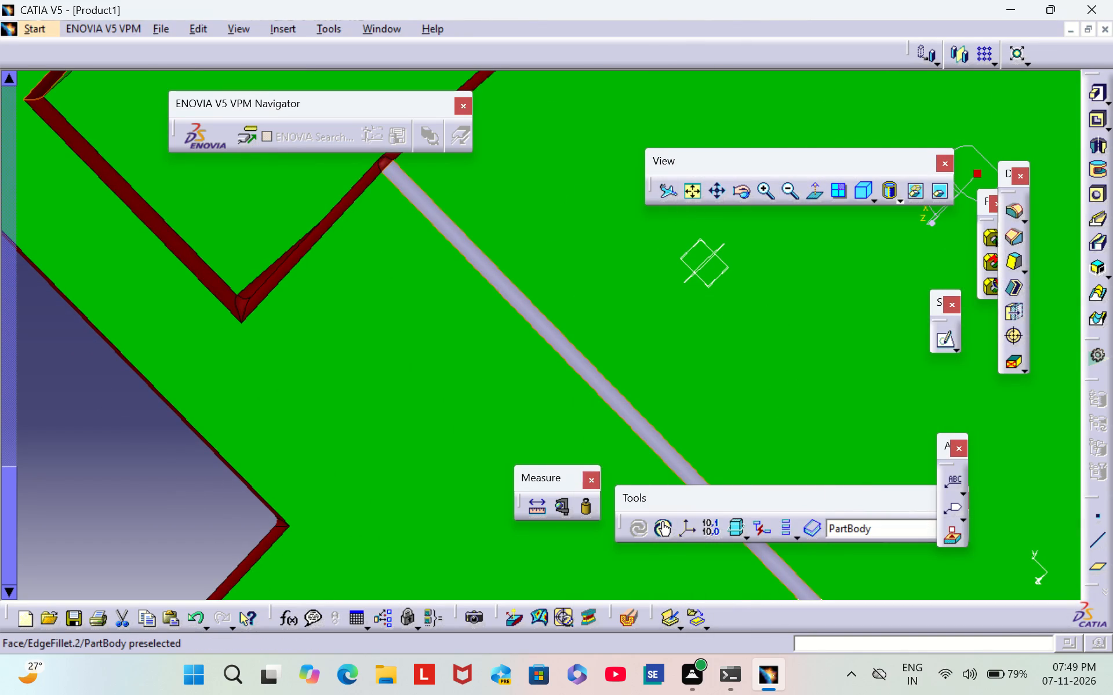
right_click(573, 355)
click(660, 372)
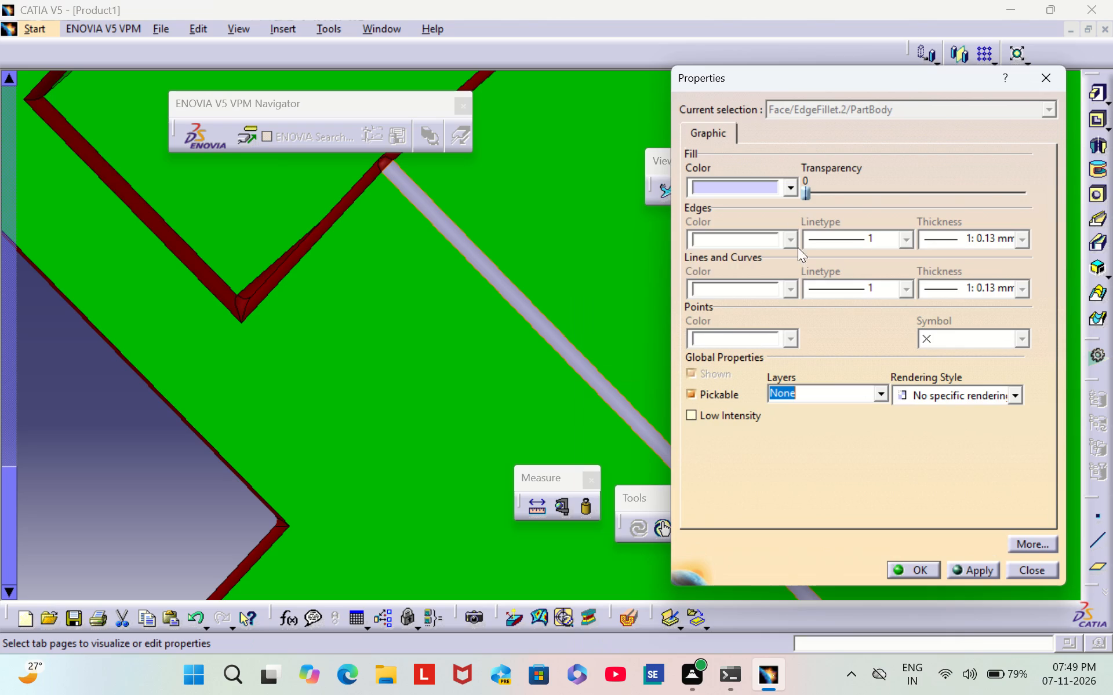
click(781, 184)
click(748, 452)
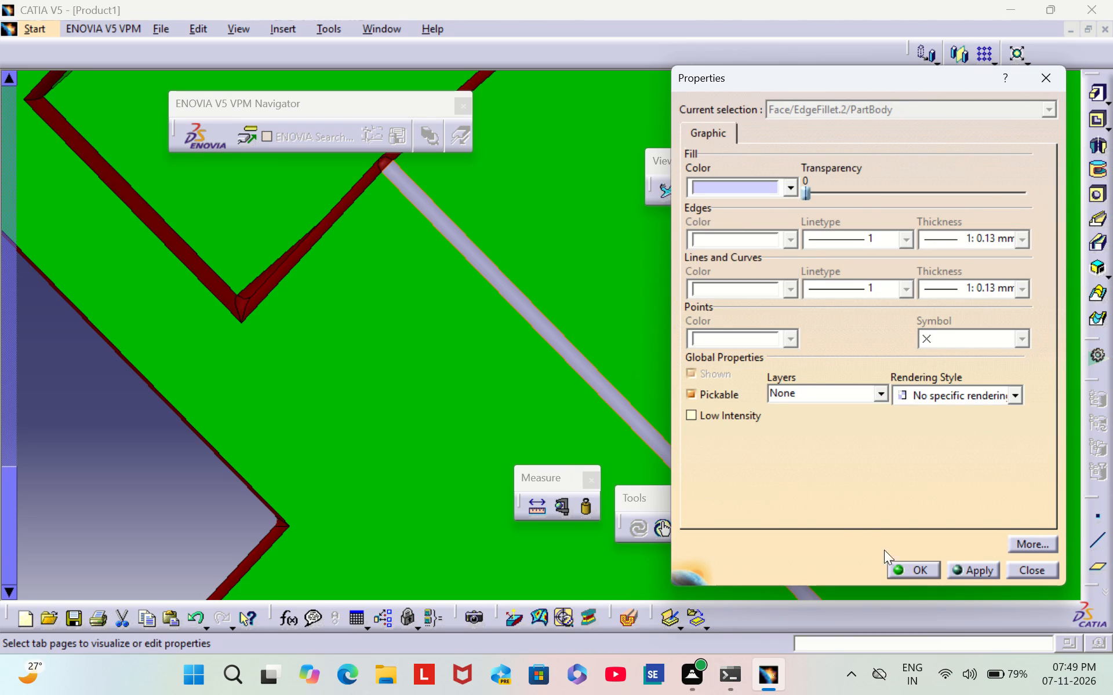
click(913, 570)
Set the fill colour of the short grey EdgeFillet.2 face between the outer bright green face and the dark green end face to dark red.
middle_drag(743, 367, 527, 308)
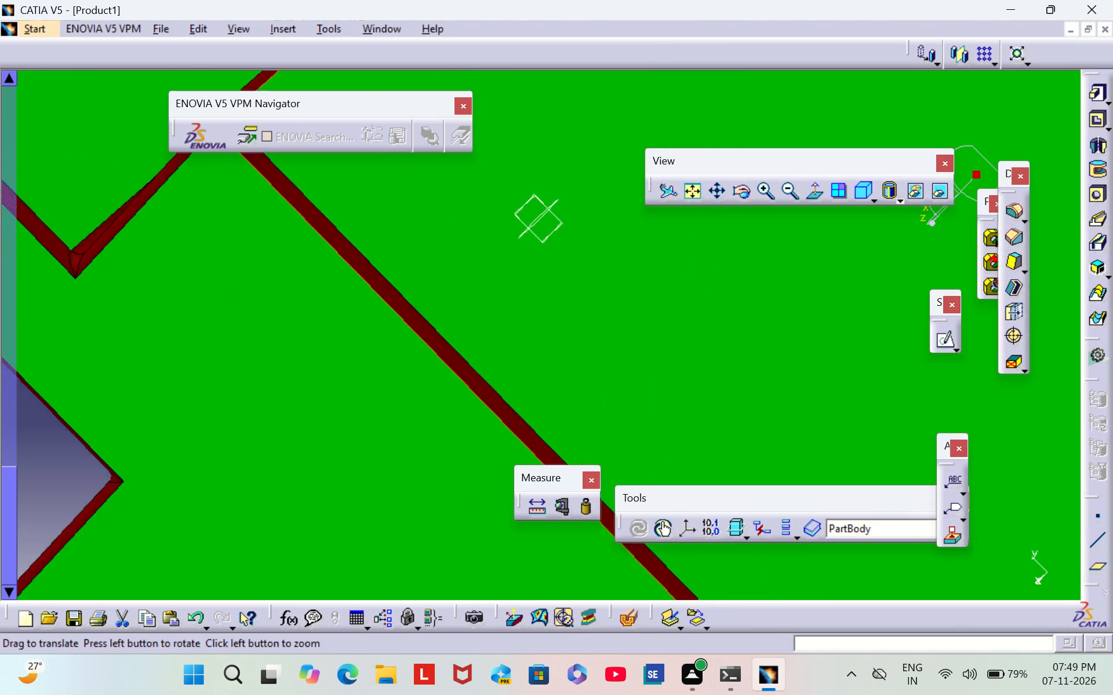
middle_drag(527, 308, 359, 264)
scroll(590, 382, up, 1)
middle_drag(590, 382, 406, 137)
middle_drag(270, 305, 387, 306)
right_drag(270, 304, 387, 306)
middle_drag(211, 272, 533, 422)
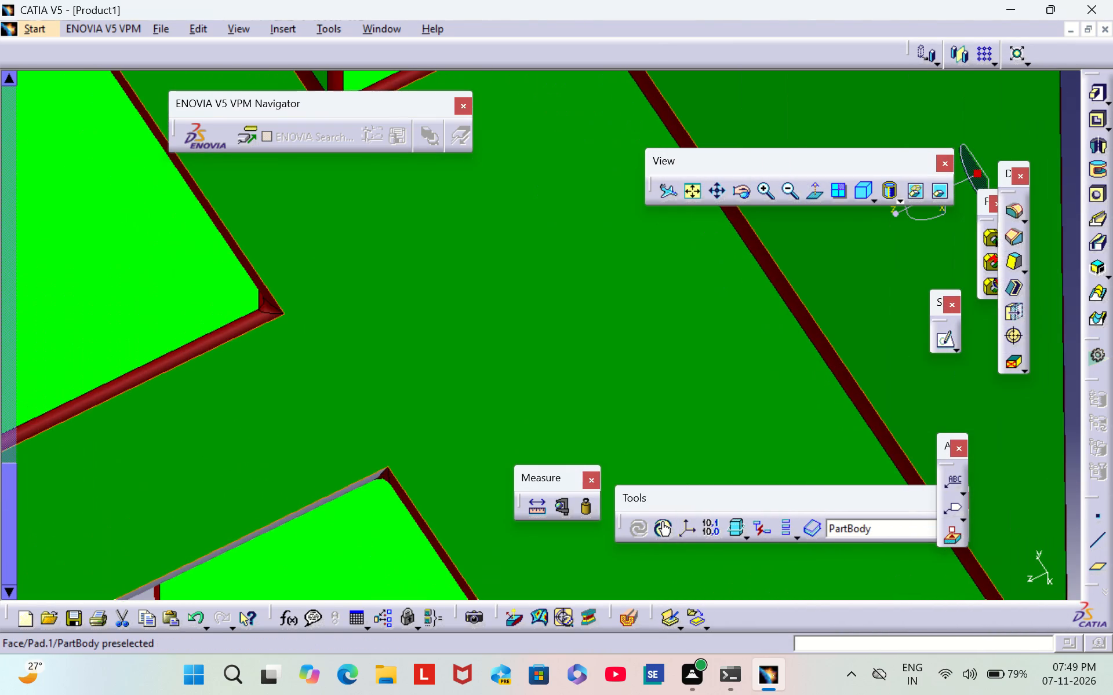
scroll(97, 303, down, 1)
middle_drag(97, 303, 490, 275)
right_drag(97, 303, 490, 275)
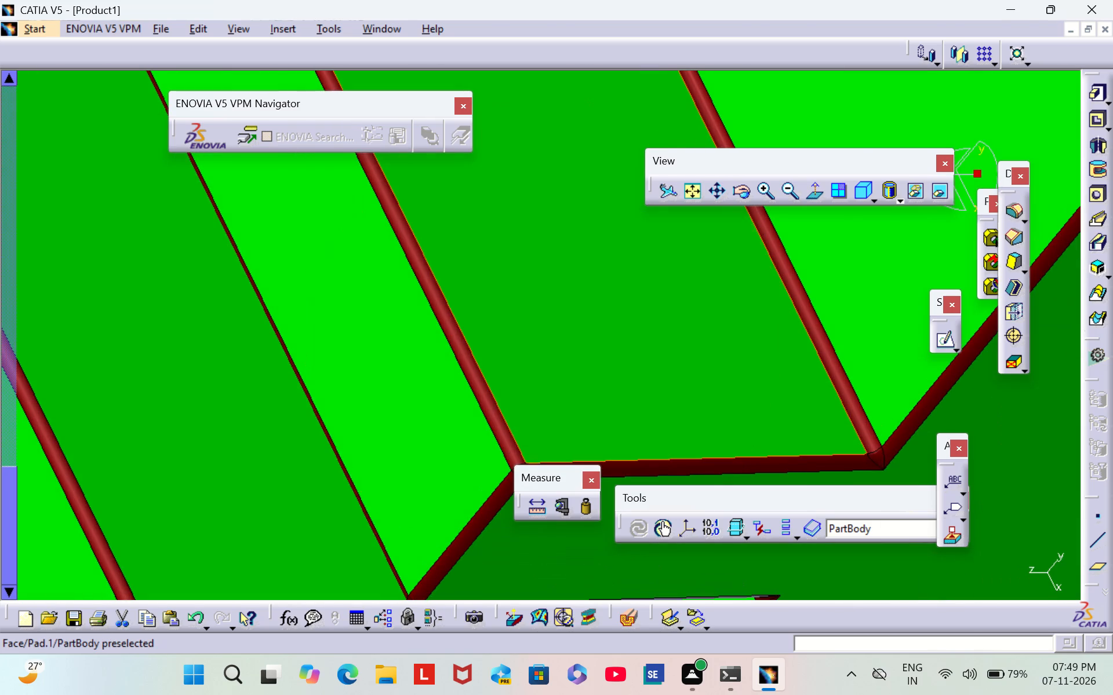
middle_drag(299, 319, 347, 237)
middle_drag(248, 426, 176, 175)
scroll(264, 375, down, 1)
middle_drag(264, 375, 503, 312)
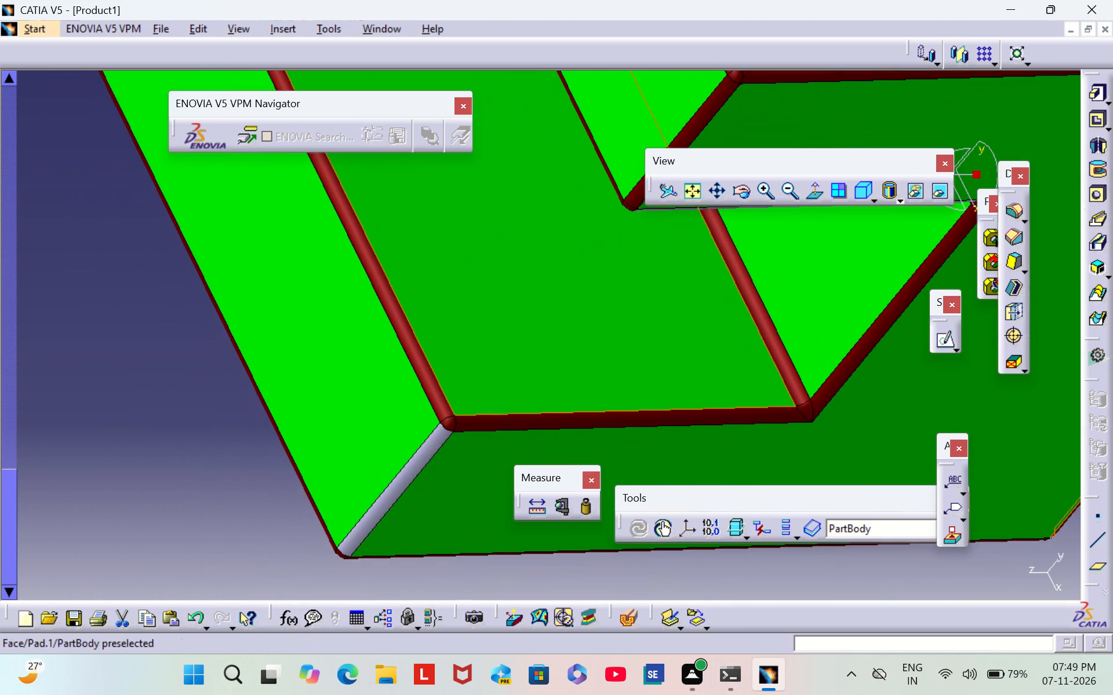
right_click(394, 489)
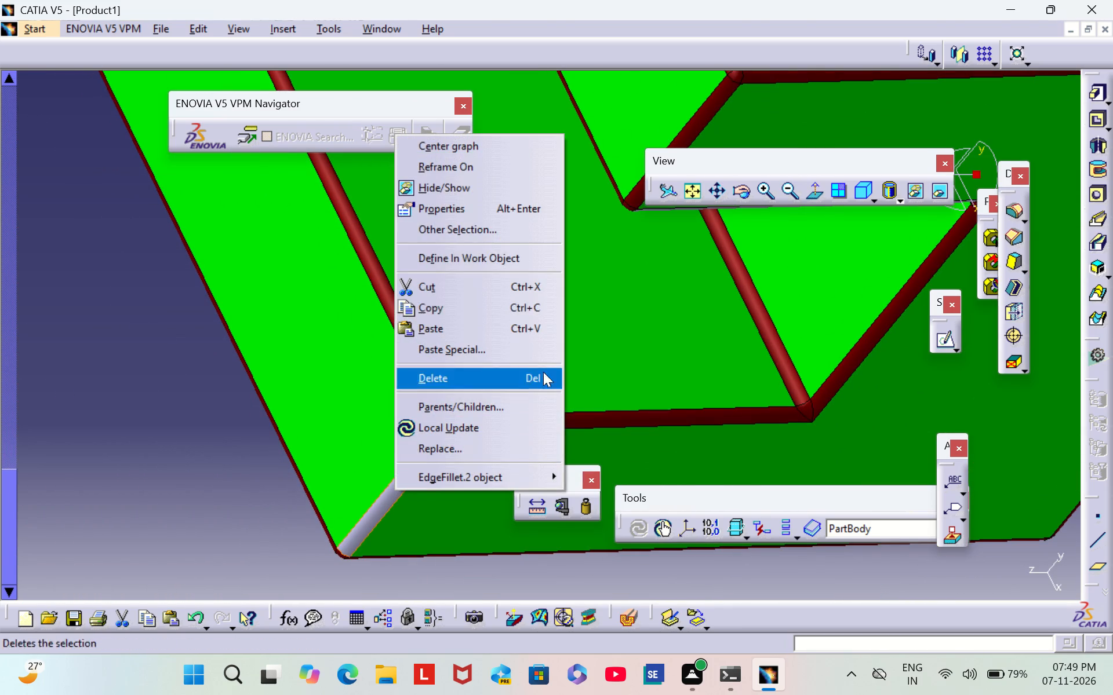
click(510, 208)
click(768, 187)
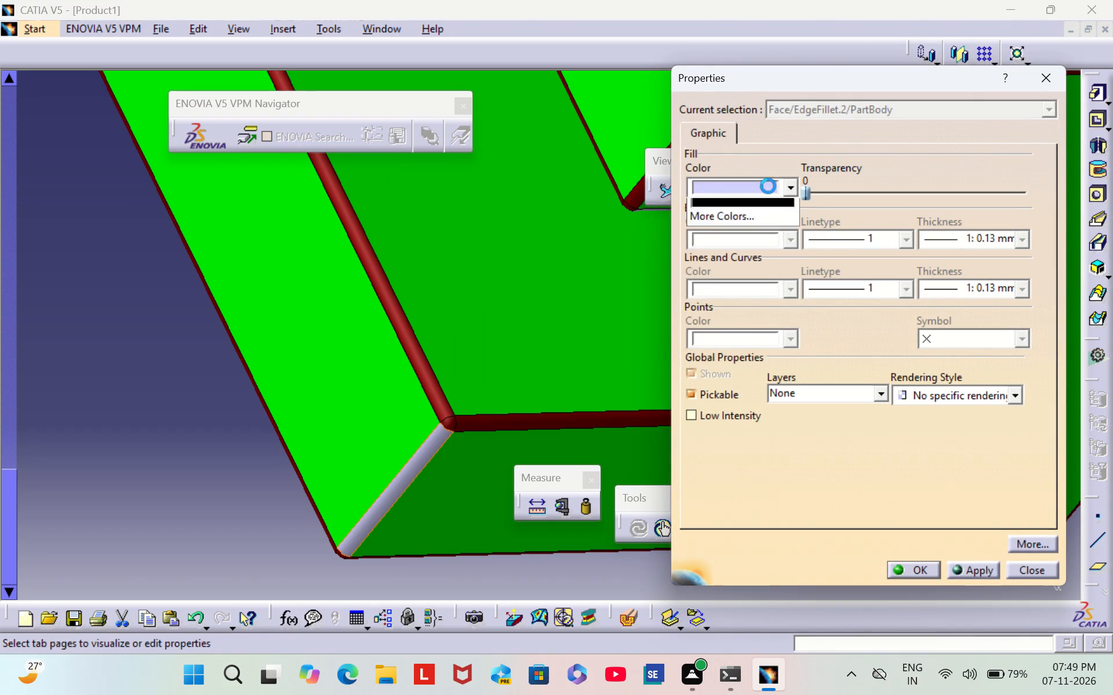
click(769, 448)
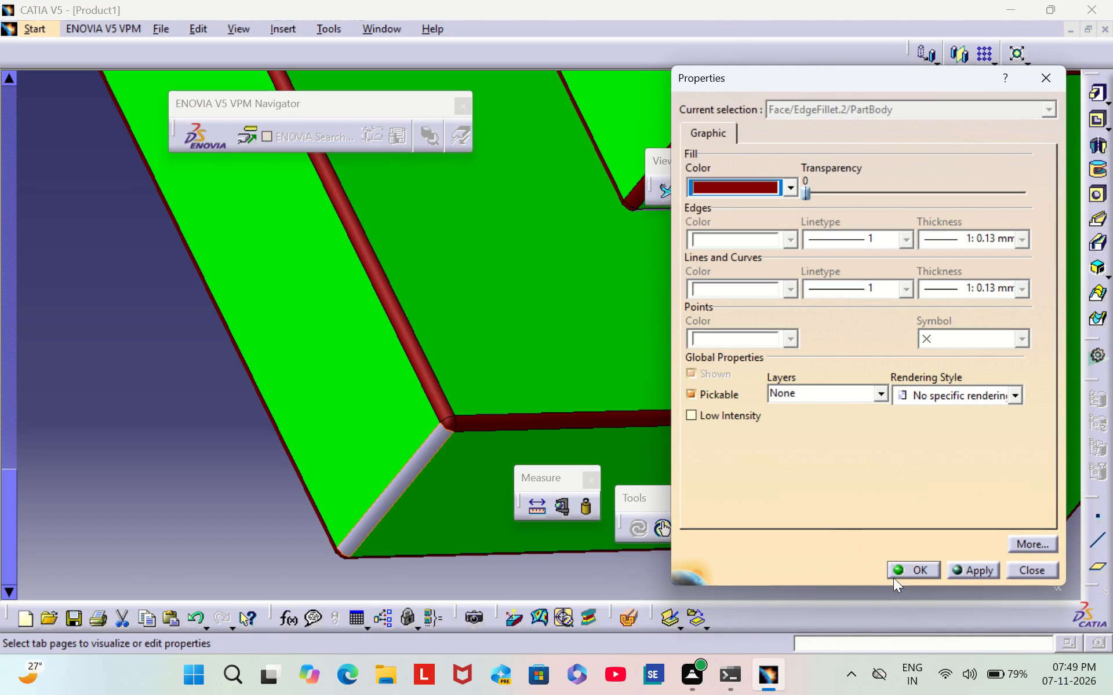
click(916, 568)
click(224, 450)
Set the fill colour of the tiny light-grey EdgeFillet.2 corner patch where three dark red fillets meet at the bright green face's end to dark red.
middle_drag(224, 448, 241, 438)
right_drag(224, 447, 241, 438)
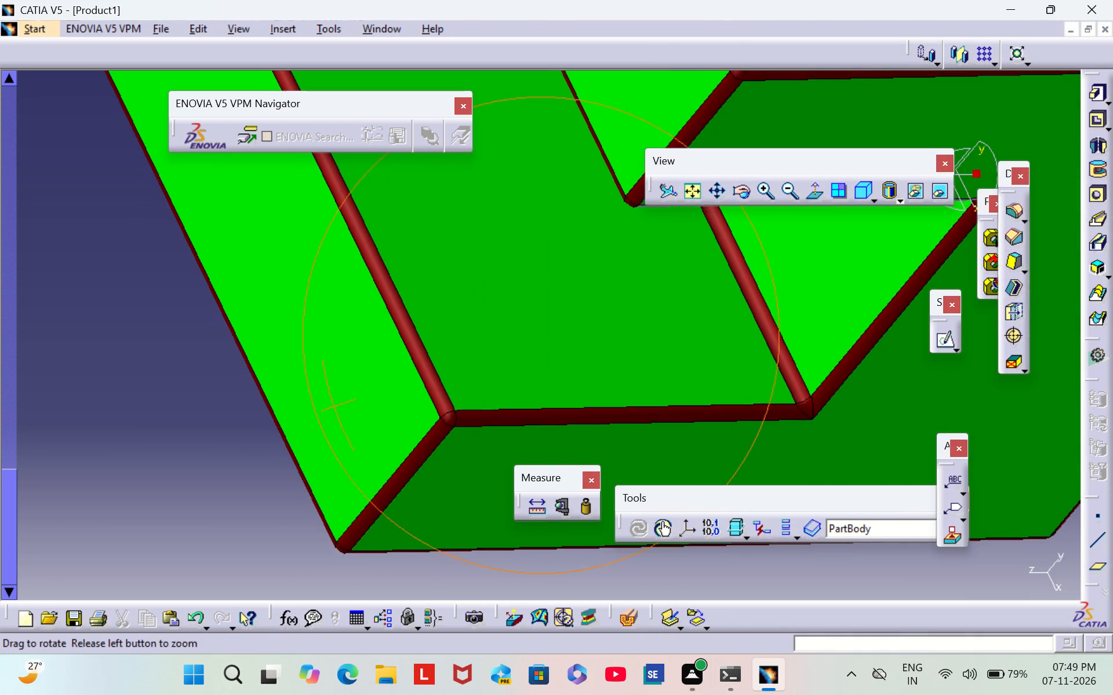
right_drag(241, 438, 456, 345)
middle_drag(241, 438, 456, 345)
middle_drag(326, 312, 543, 573)
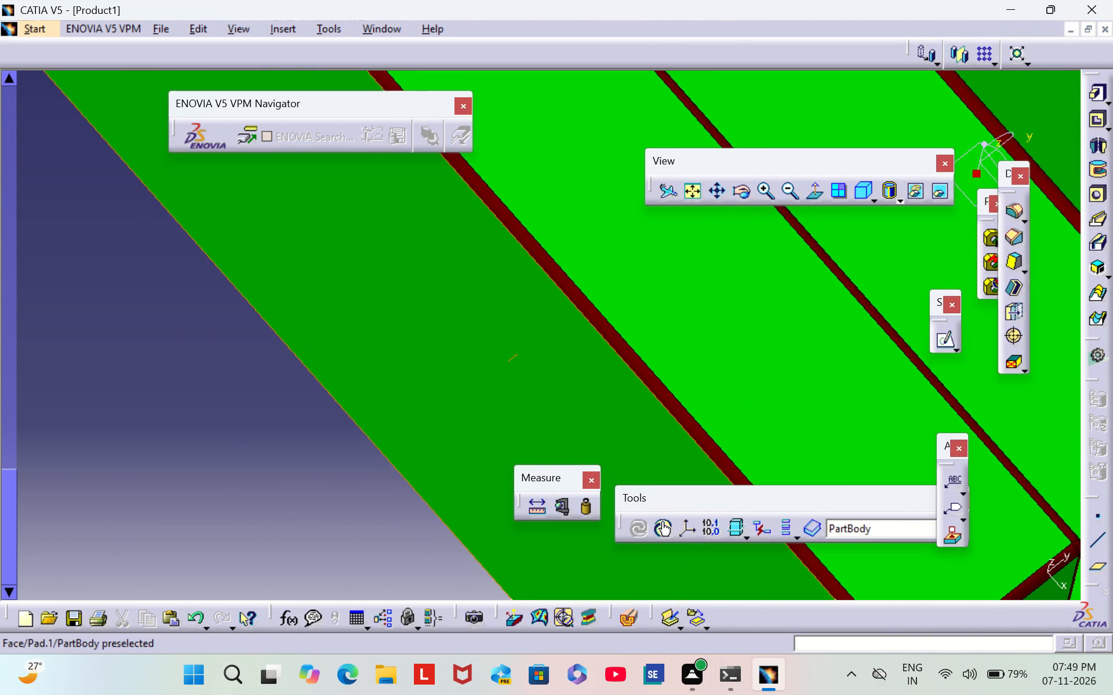
middle_drag(179, 174, 453, 559)
middle_drag(272, 281, 317, 444)
scroll(317, 444, down, 1)
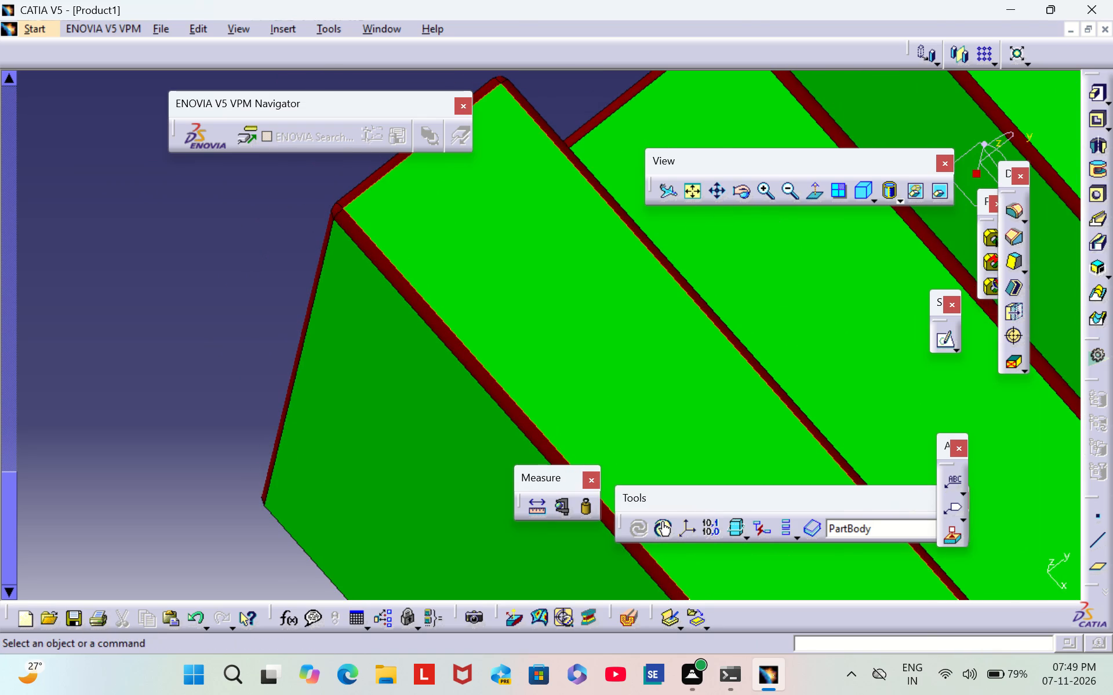
middle_drag(750, 272, 560, 375)
right_drag(750, 271, 560, 375)
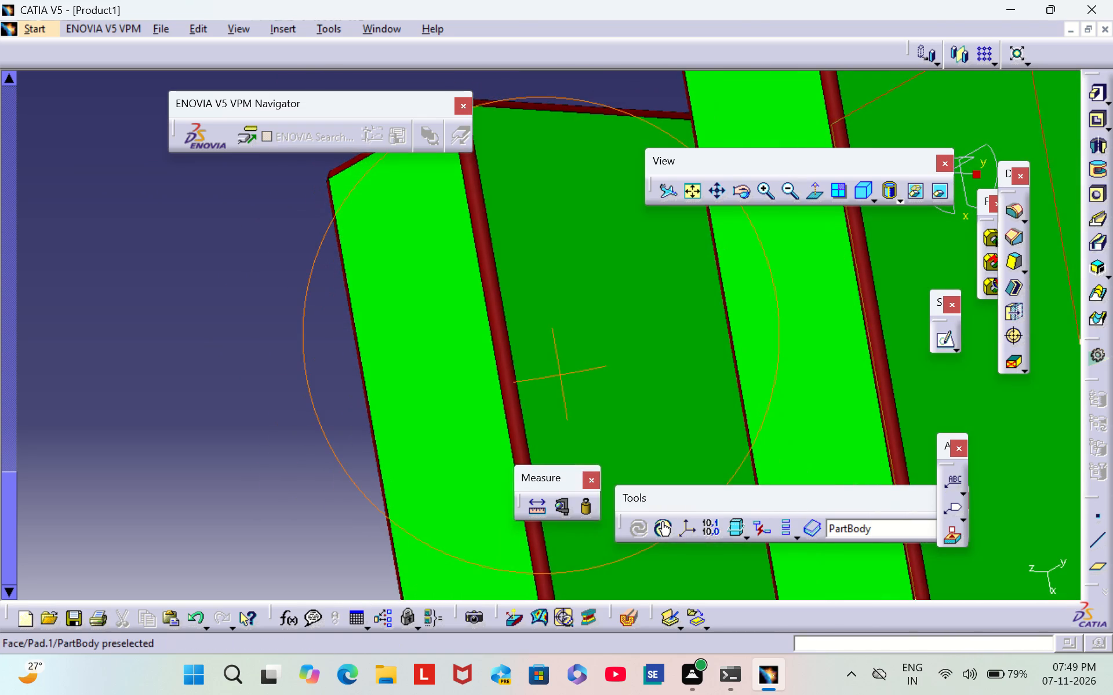
middle_drag(646, 321, 351, 64)
middle_drag(414, 342, 340, 30)
middle_drag(319, 426, 322, 375)
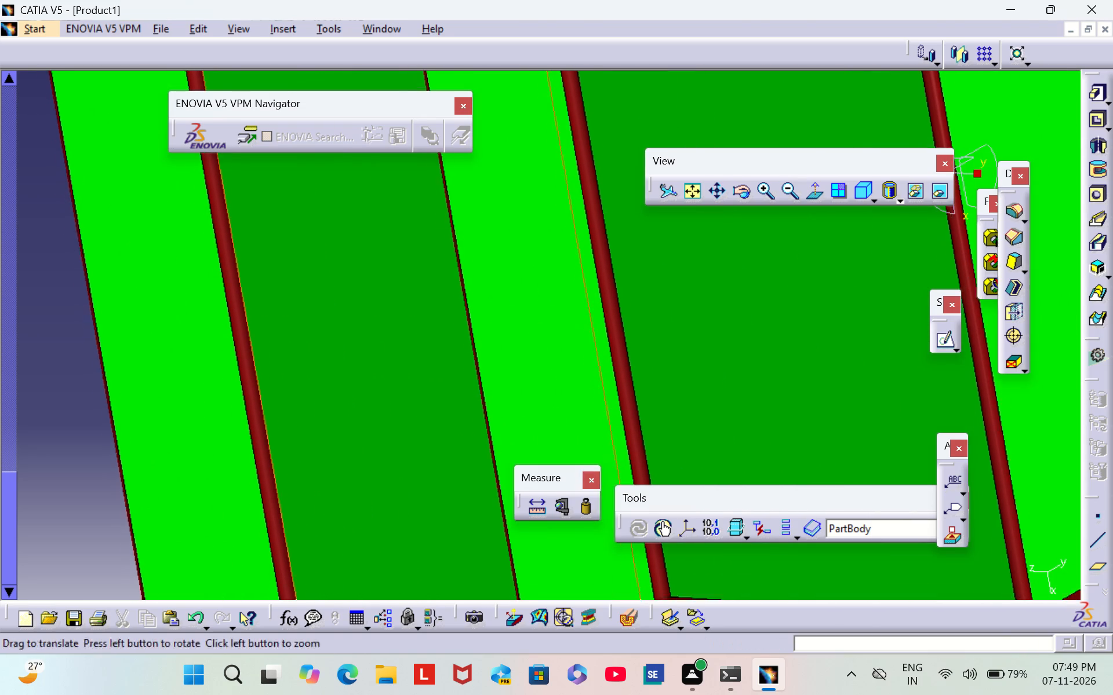
middle_drag(322, 375, 319, 180)
middle_drag(507, 422, 443, 264)
middle_drag(805, 421, 711, 460)
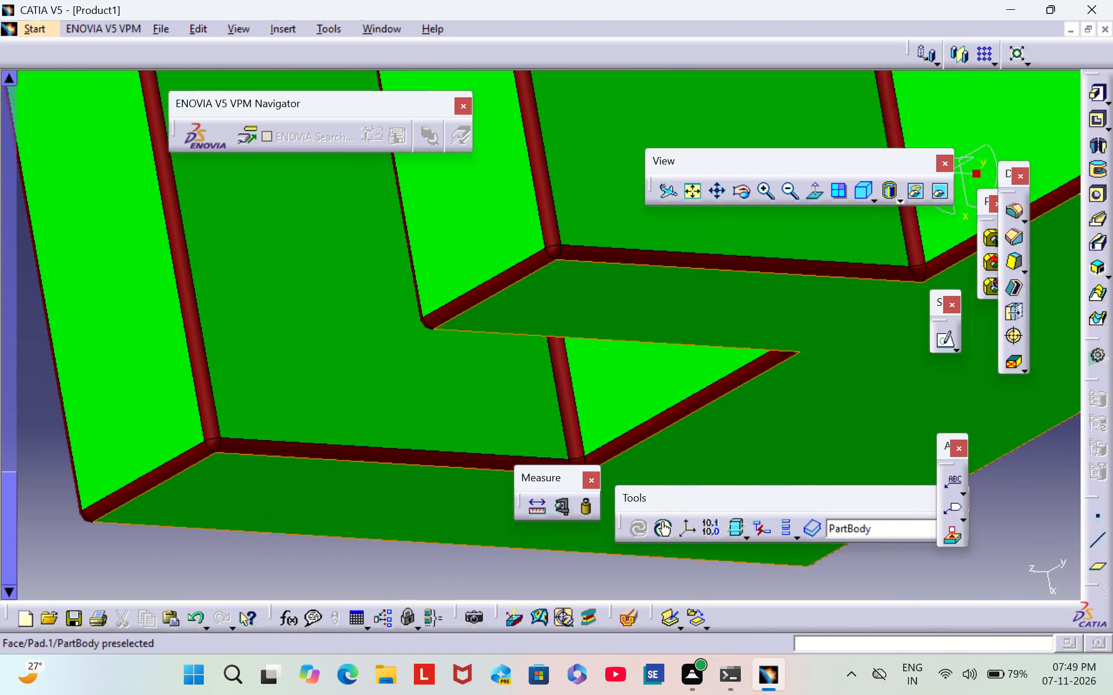
middle_drag(711, 460, 598, 488)
middle_drag(690, 324, 457, 511)
scroll(690, 324, down, 1)
middle_drag(606, 298, 448, 341)
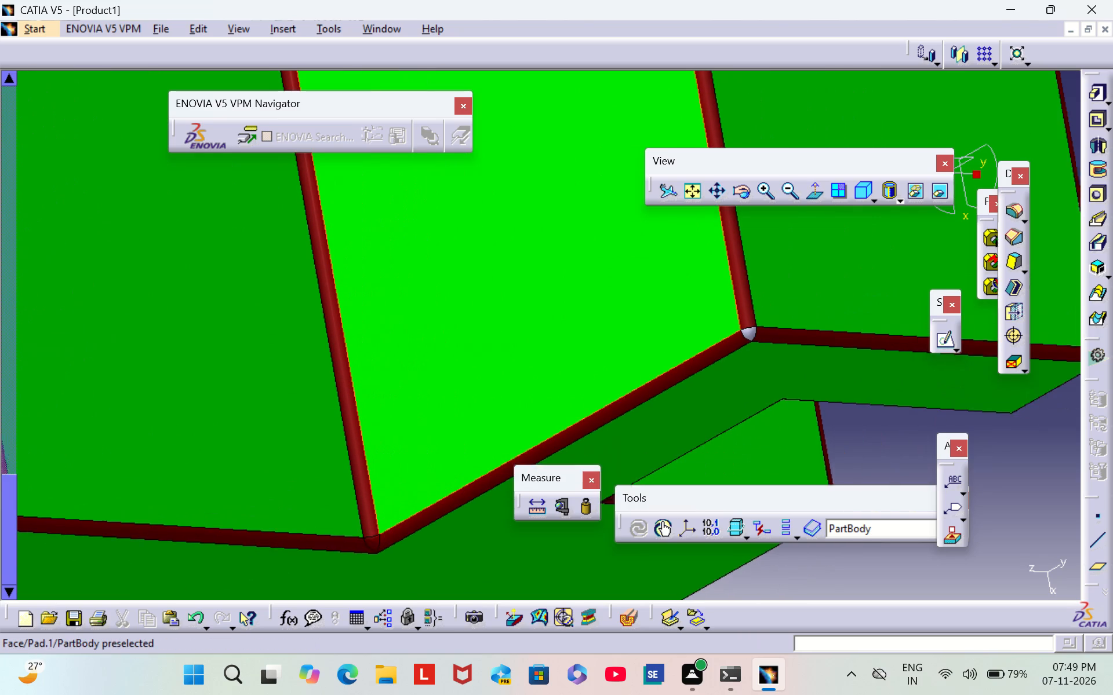
middle_drag(448, 341, 443, 341)
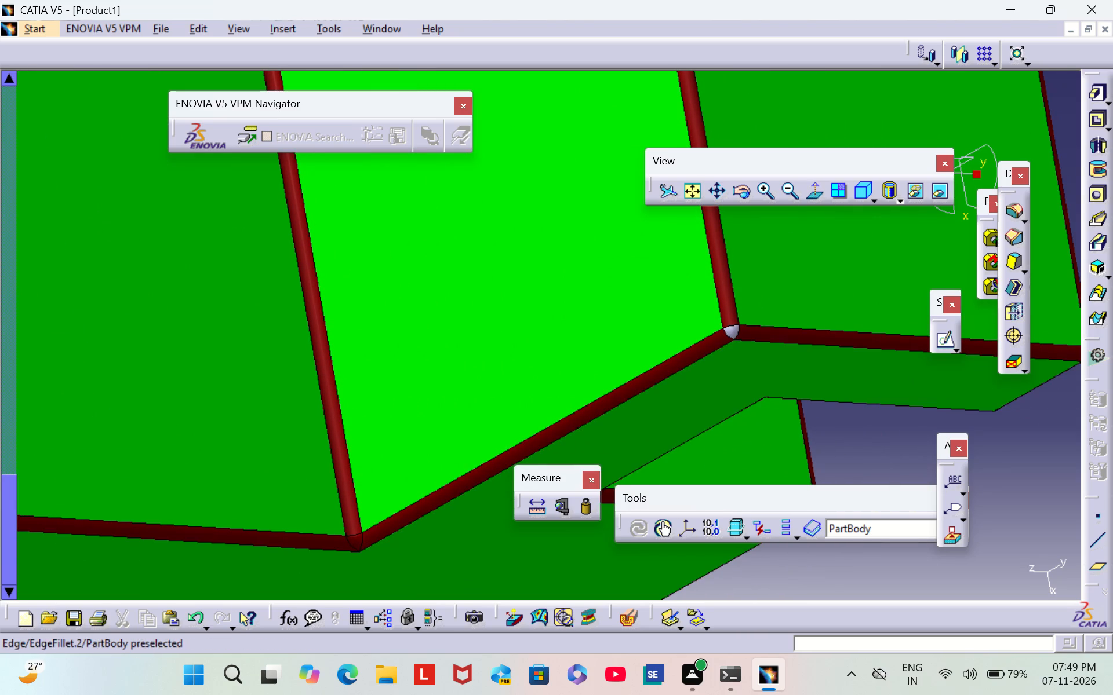
right_click(730, 332)
click(804, 376)
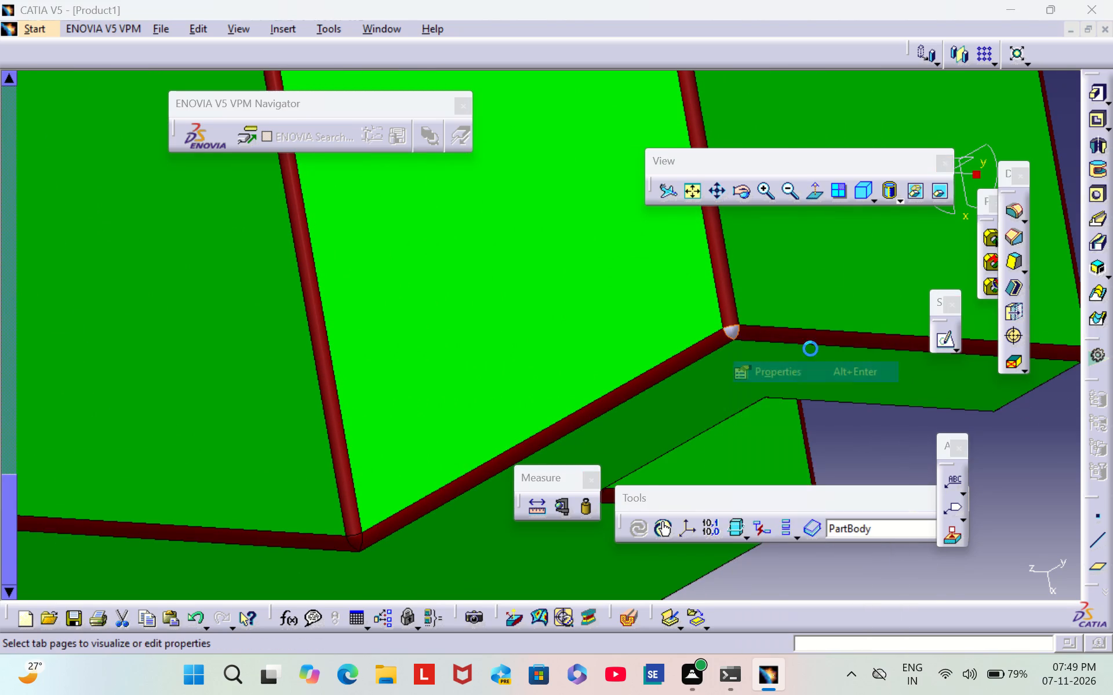
click(785, 191)
click(754, 459)
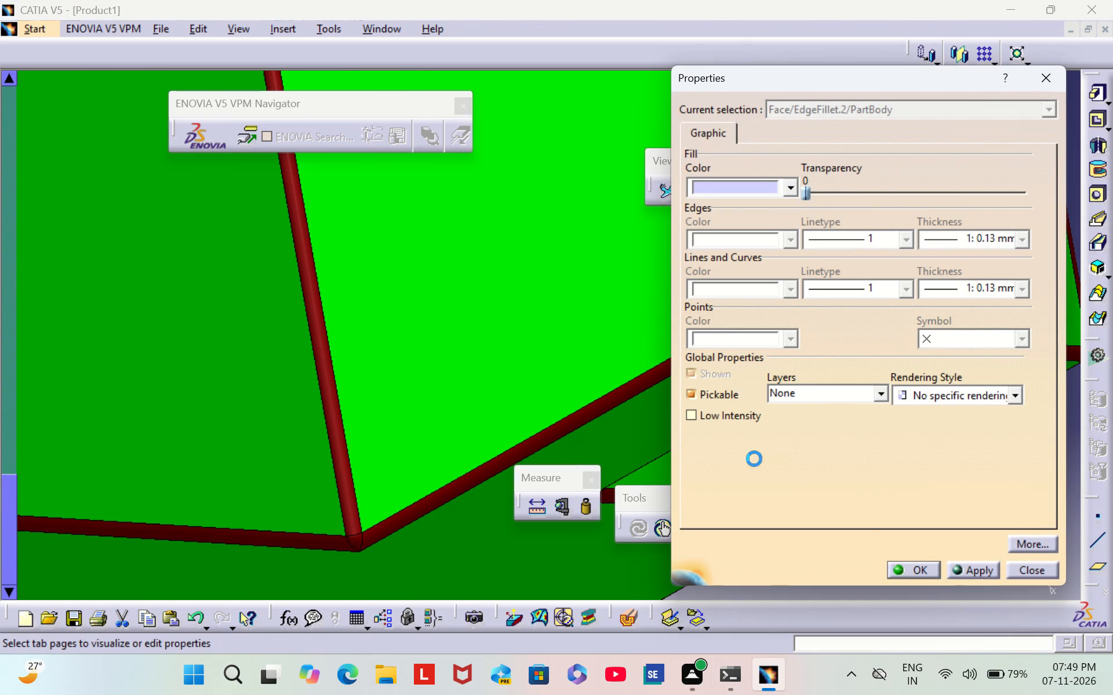
click(921, 576)
click(1054, 445)
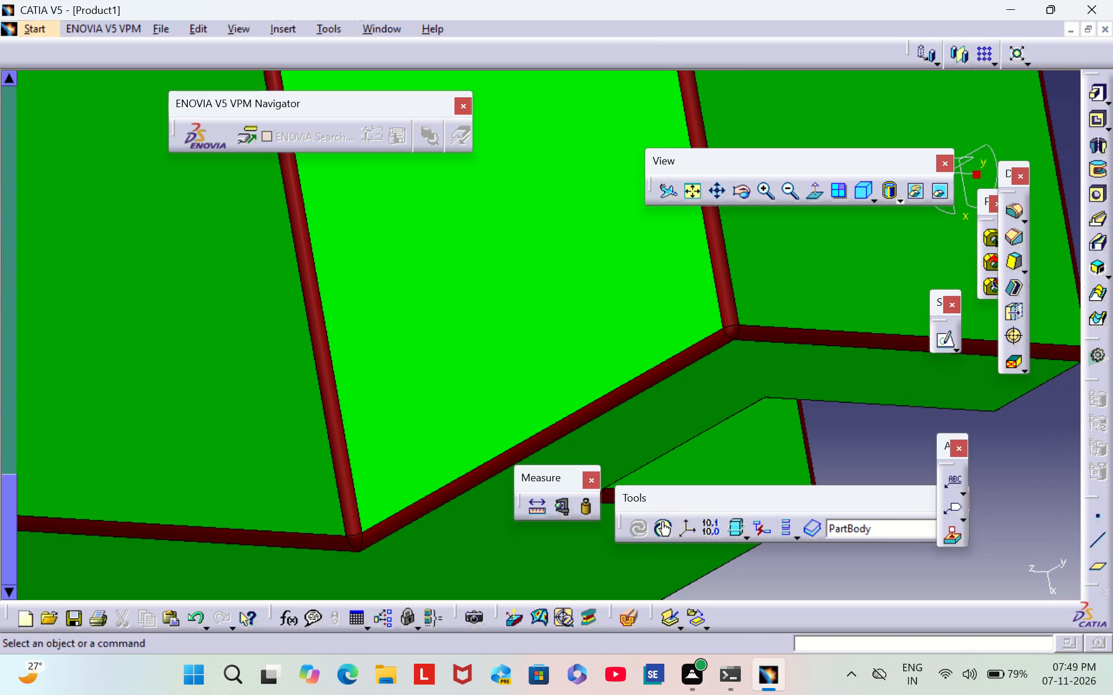
Examine the block's steps, slots and end faces from several sides and in isometric view for fillet faces not yet dark red.
middle_drag(594, 269, 641, 694)
middle_drag(432, 504, 401, 214)
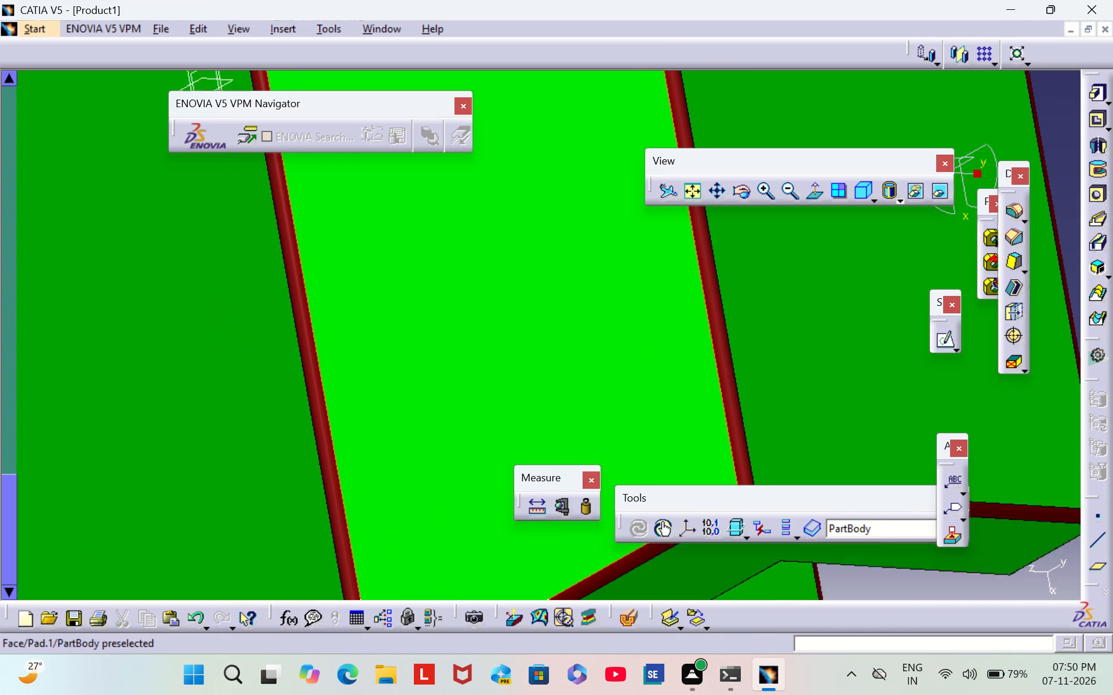
middle_drag(401, 214, 402, 162)
middle_drag(458, 379, 449, 259)
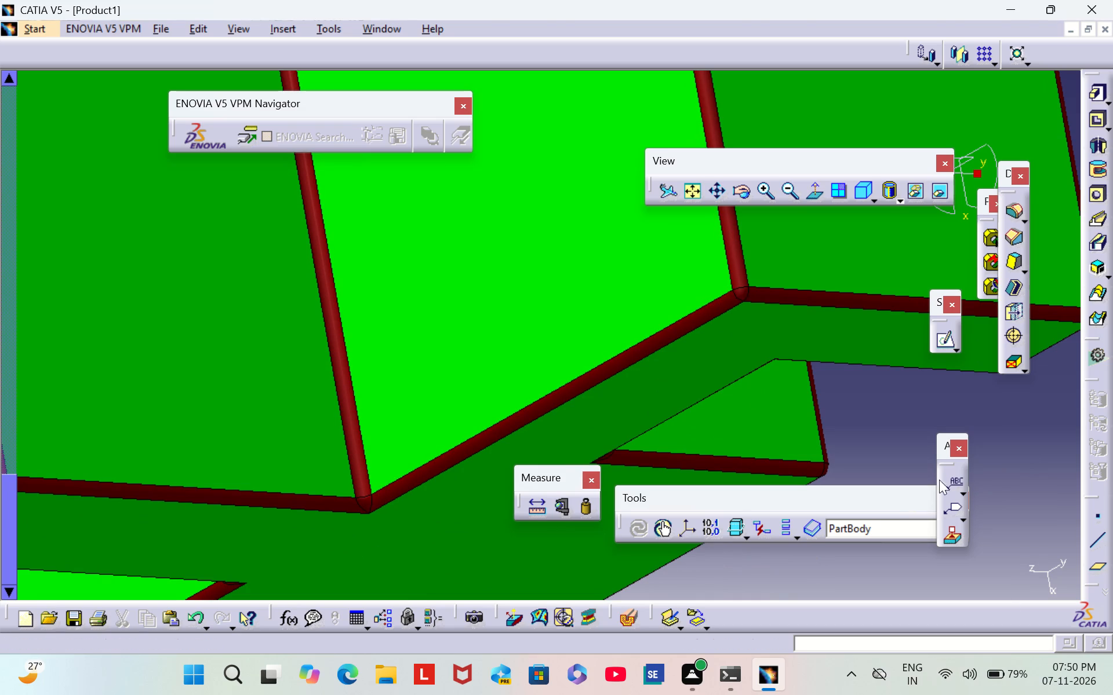
scroll(883, 402, down, 1)
middle_drag(883, 401, 639, 401)
right_drag(883, 399, 639, 401)
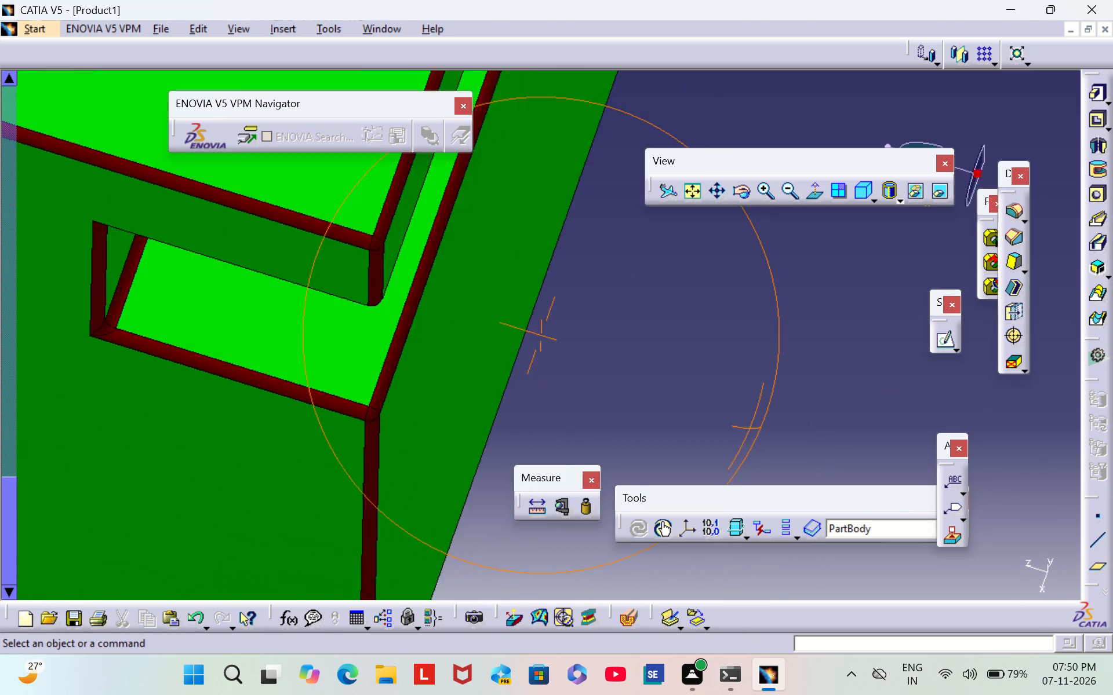
right_drag(639, 401, 594, 390)
middle_drag(639, 401, 594, 390)
middle_drag(518, 269, 551, 561)
middle_drag(565, 285, 569, 562)
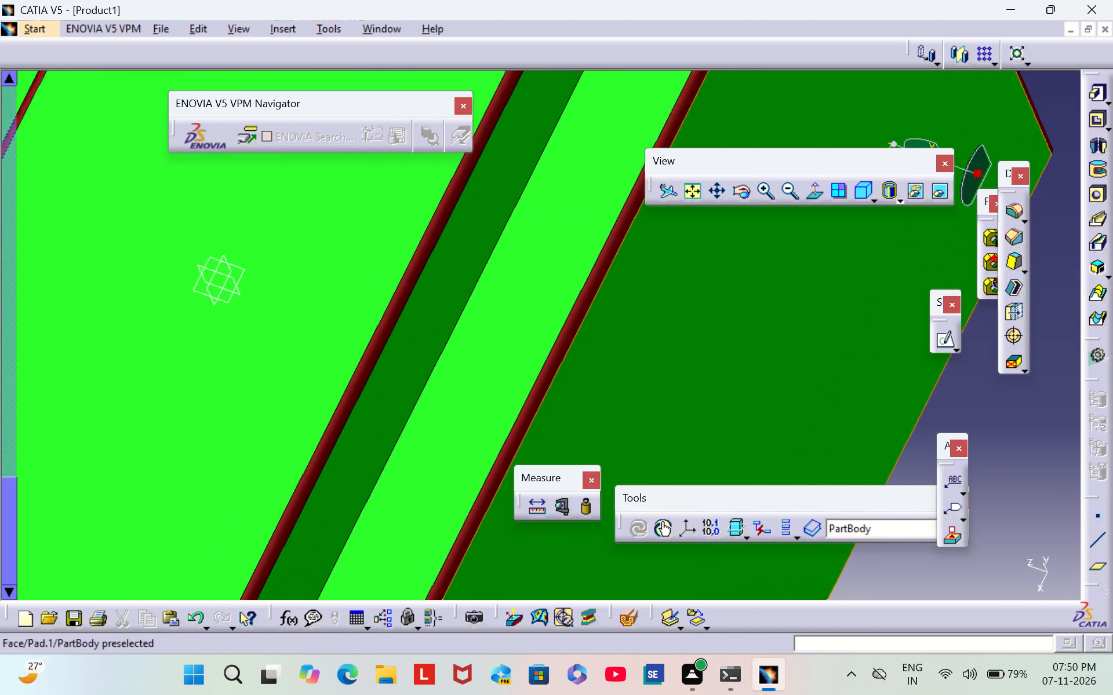
middle_drag(569, 562, 569, 584)
middle_drag(572, 224, 450, 499)
scroll(443, 464, down, 1)
middle_drag(500, 219, 428, 442)
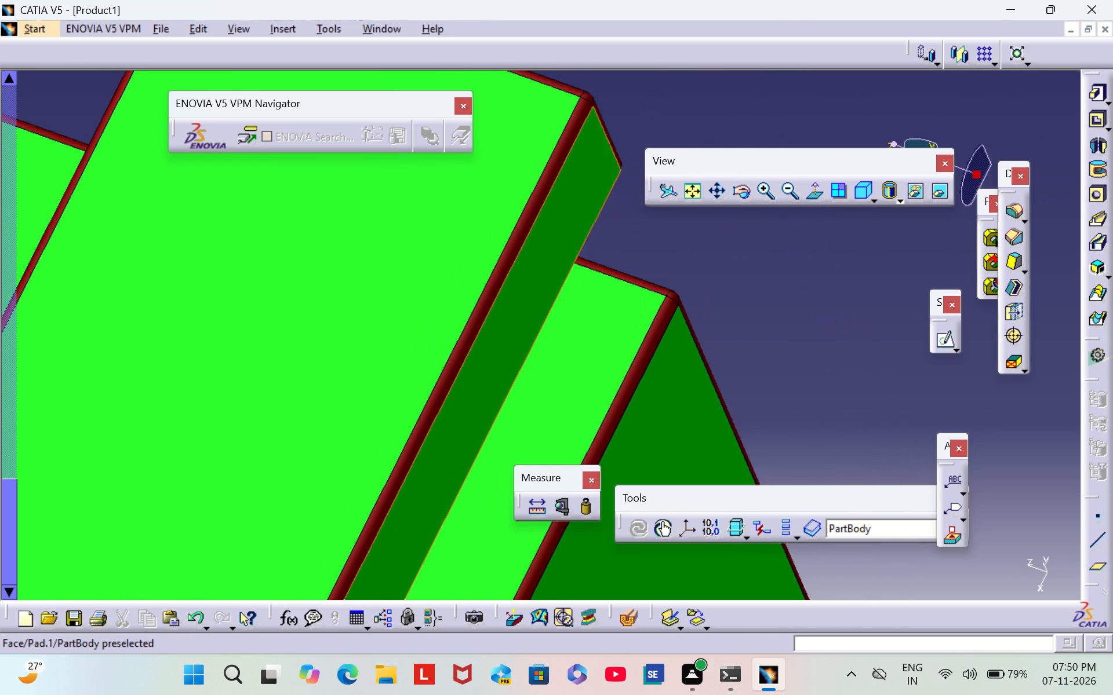
middle_drag(428, 442, 481, 320)
click(859, 193)
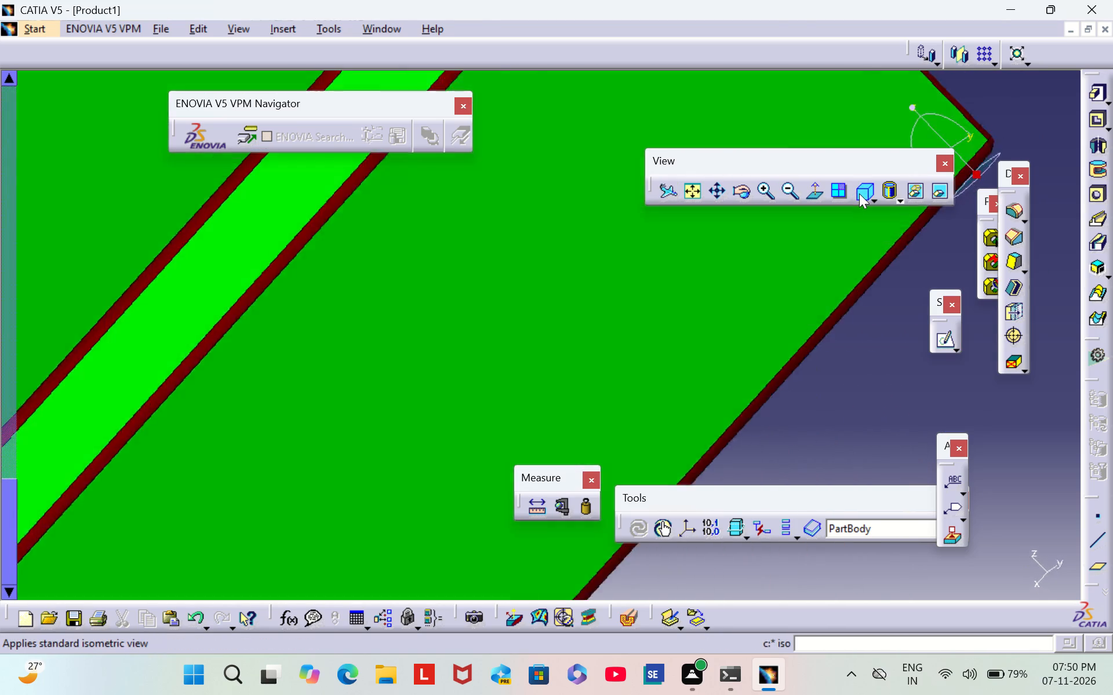
triple_click(789, 190)
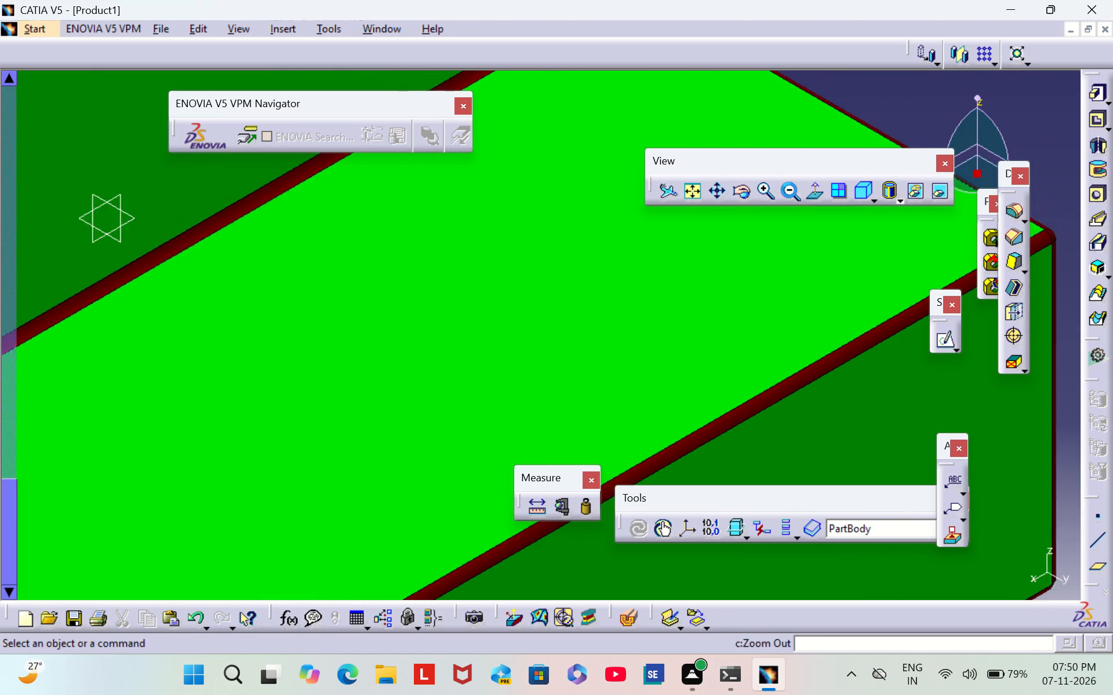
triple_click(789, 190)
triple_click(789, 190)
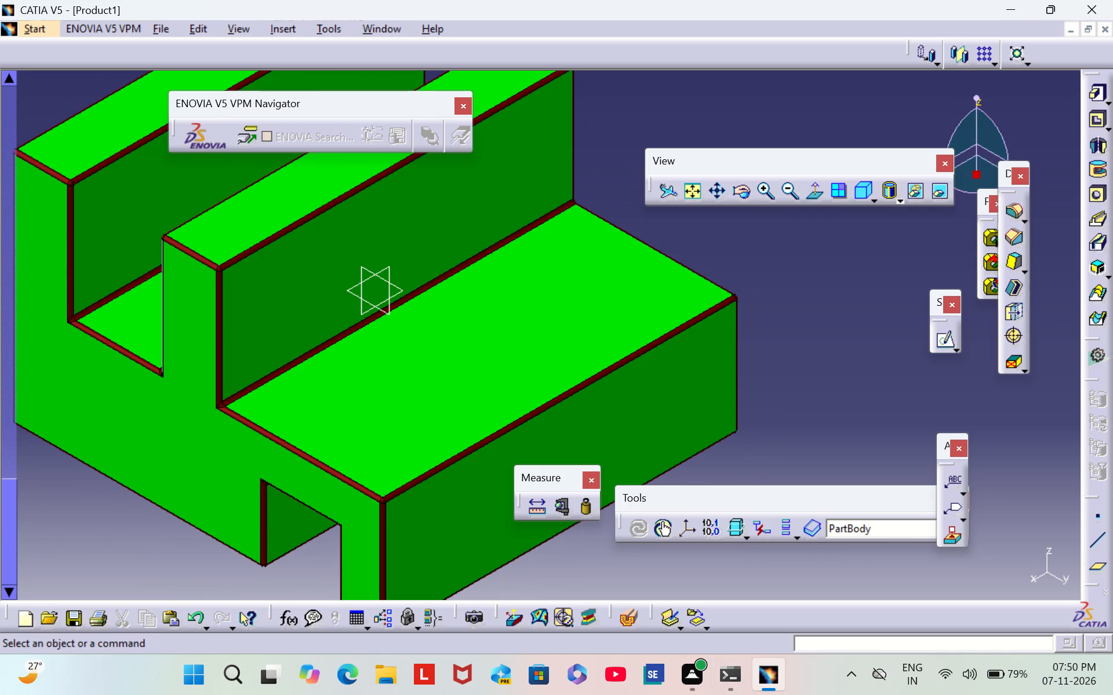
Set the fill colour of the upright grey EdgeFillet.2 face between the upper slot's side wall and the notched end face to dark red.
middle_drag(83, 512, 261, 520)
middle_drag(195, 470, 195, 470)
right_drag(195, 470, 195, 470)
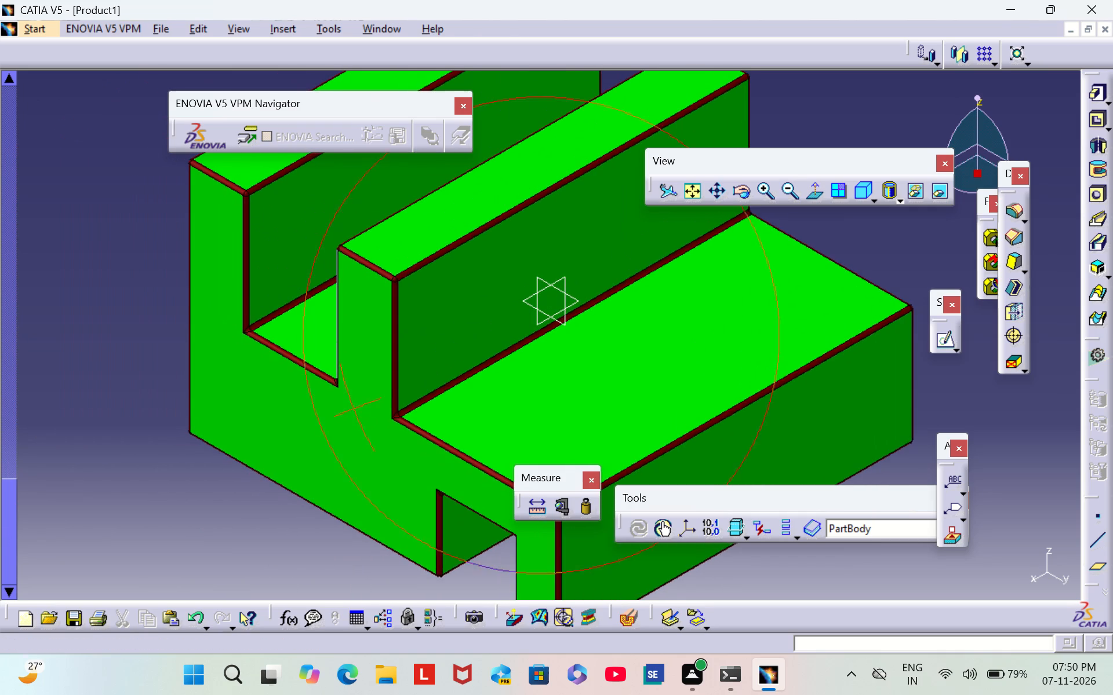
right_drag(195, 470, 511, 457)
middle_drag(195, 470, 511, 457)
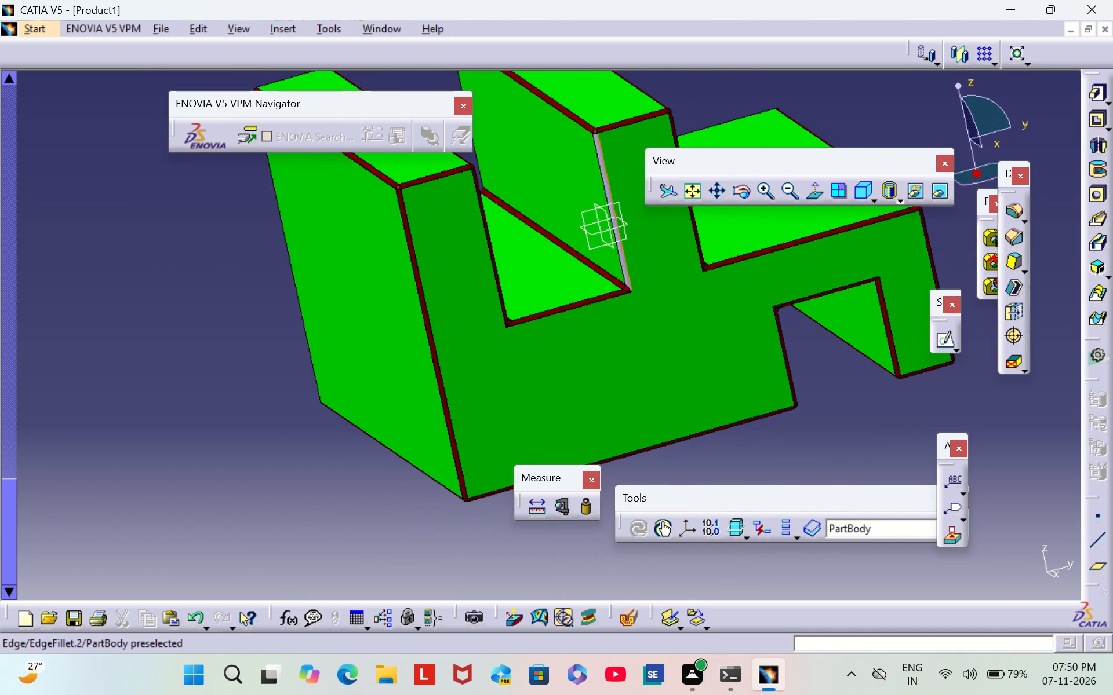
triple_click(768, 192)
click(768, 192)
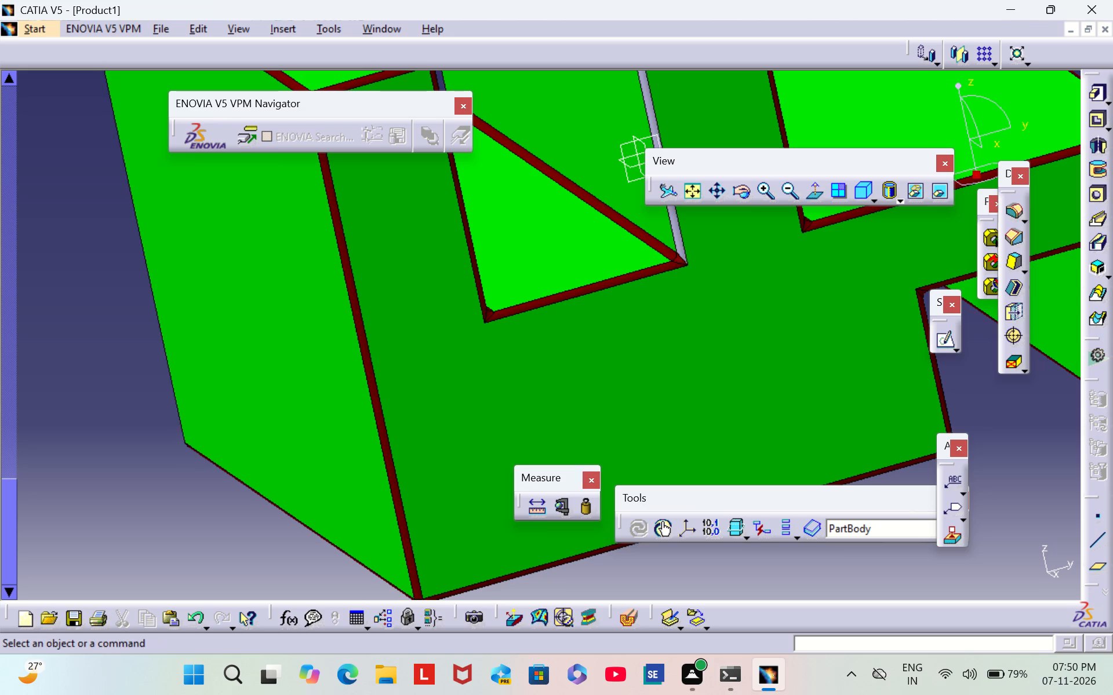
middle_drag(162, 390, 78, 456)
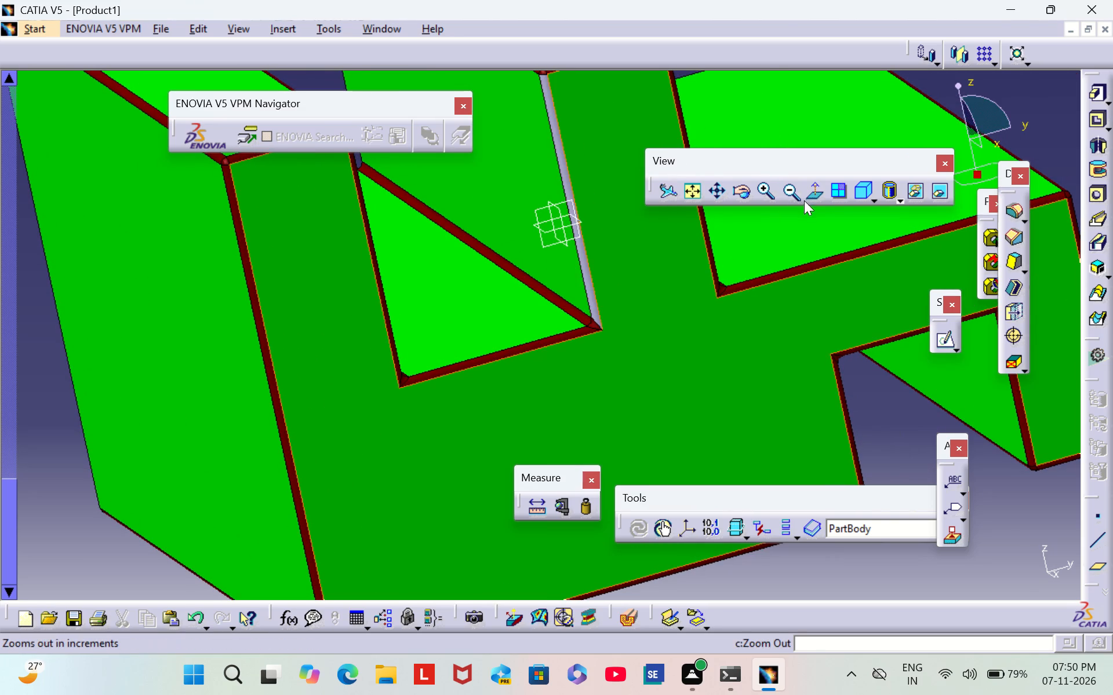
click(768, 190)
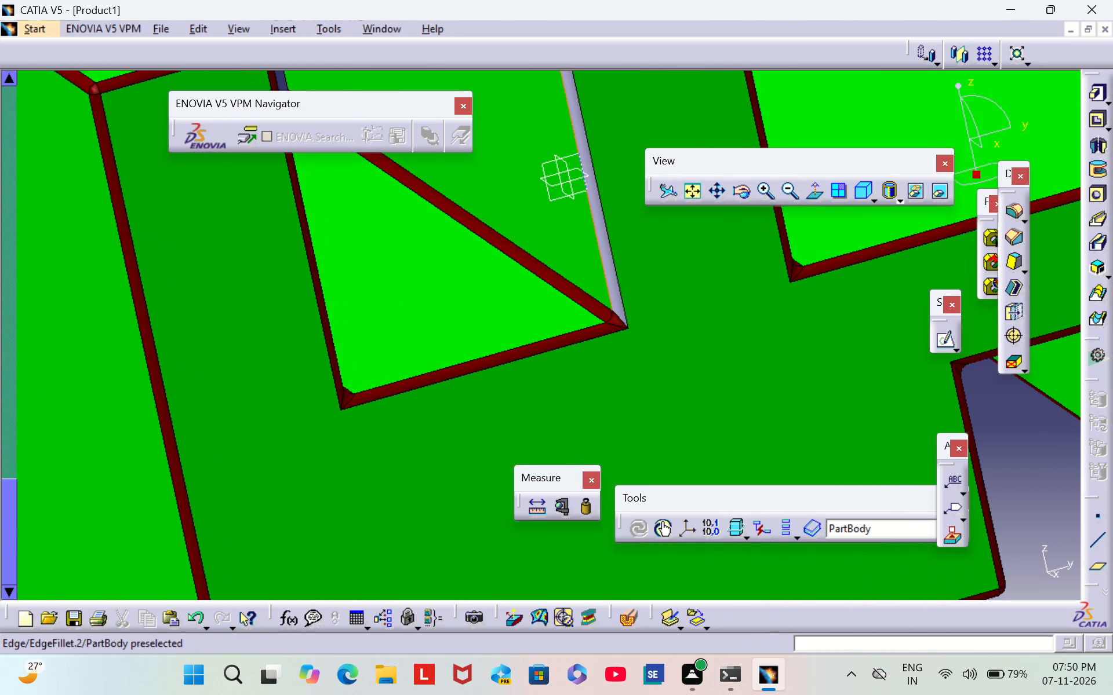
right_click(572, 104)
click(625, 177)
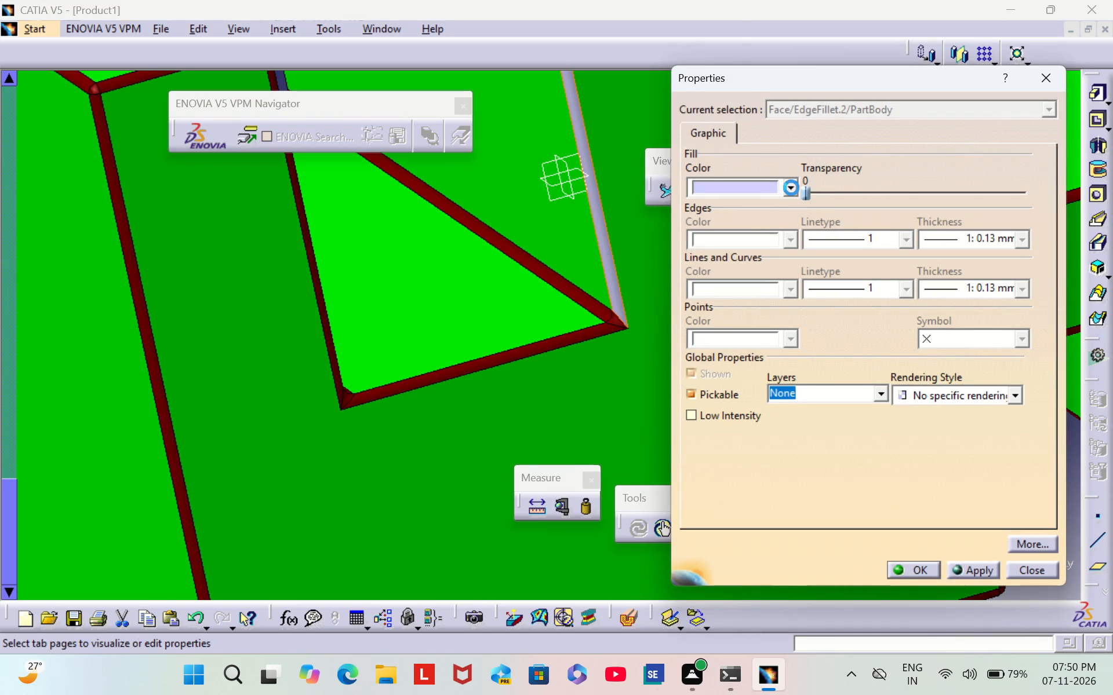
click(791, 188)
click(774, 452)
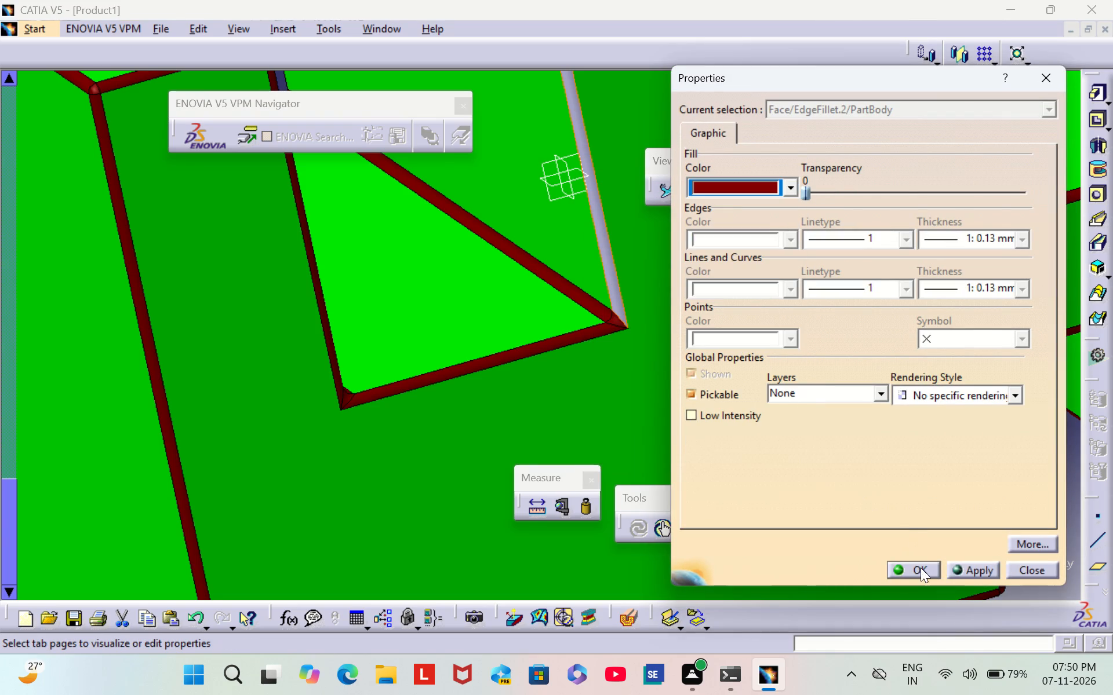
click(921, 568)
click(768, 399)
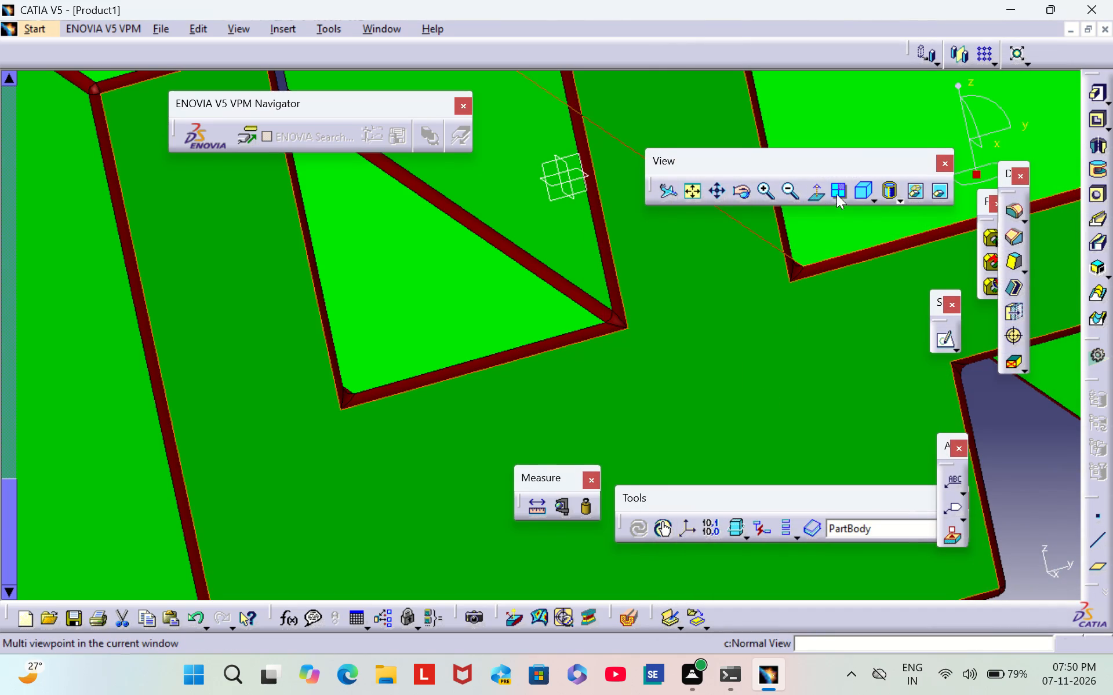
Examine the whole coloured block in isometric view together with the top level of the specification tree.
click(863, 188)
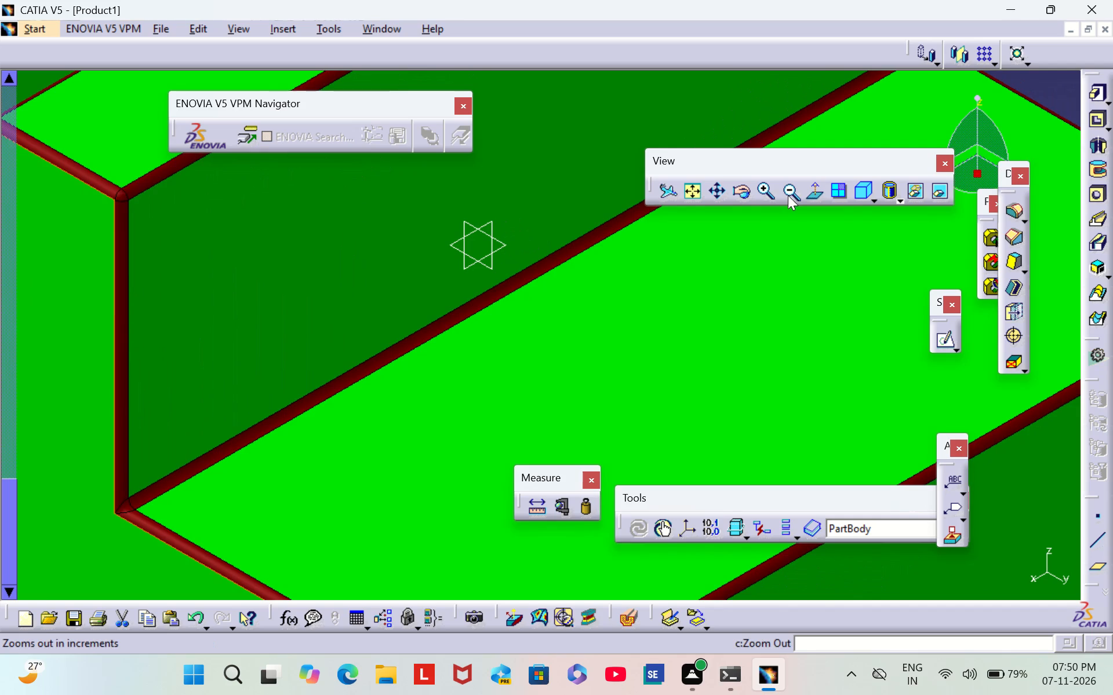
triple_click(789, 193)
triple_click(789, 193)
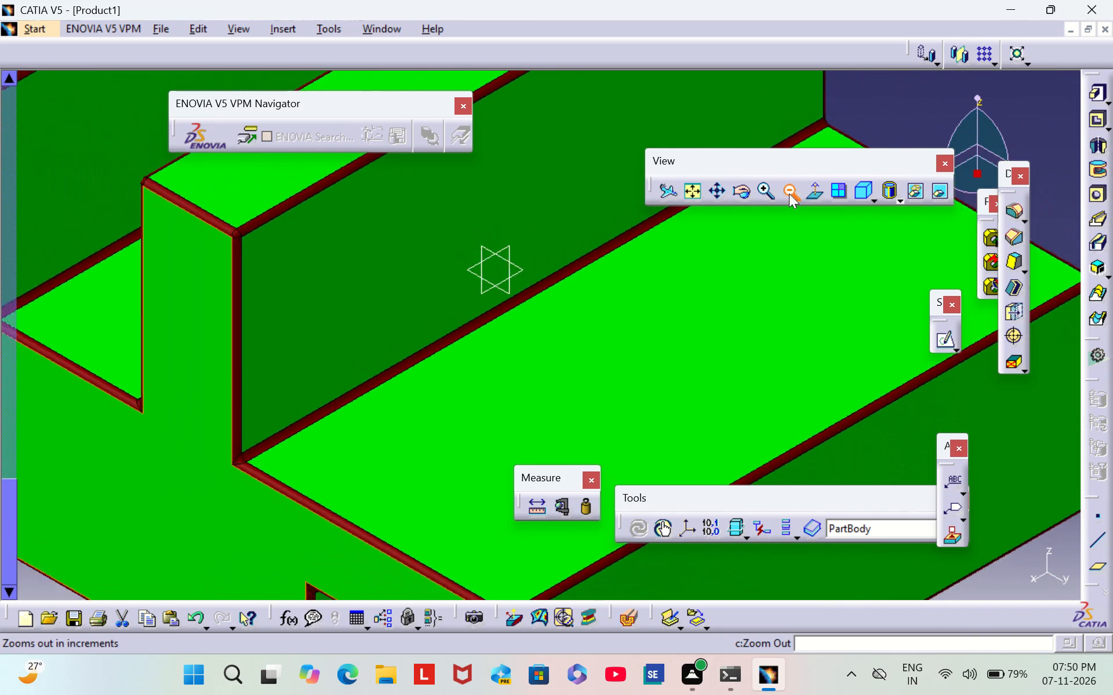
triple_click(789, 193)
double_click(789, 193)
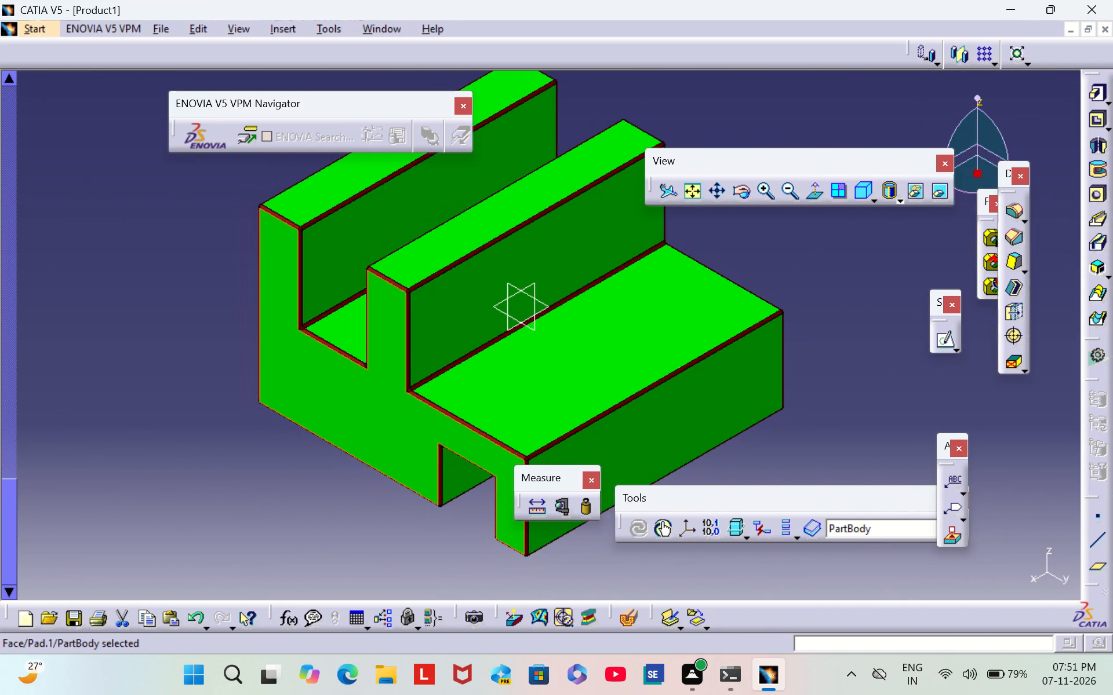
scroll(136, 409, up, 13)
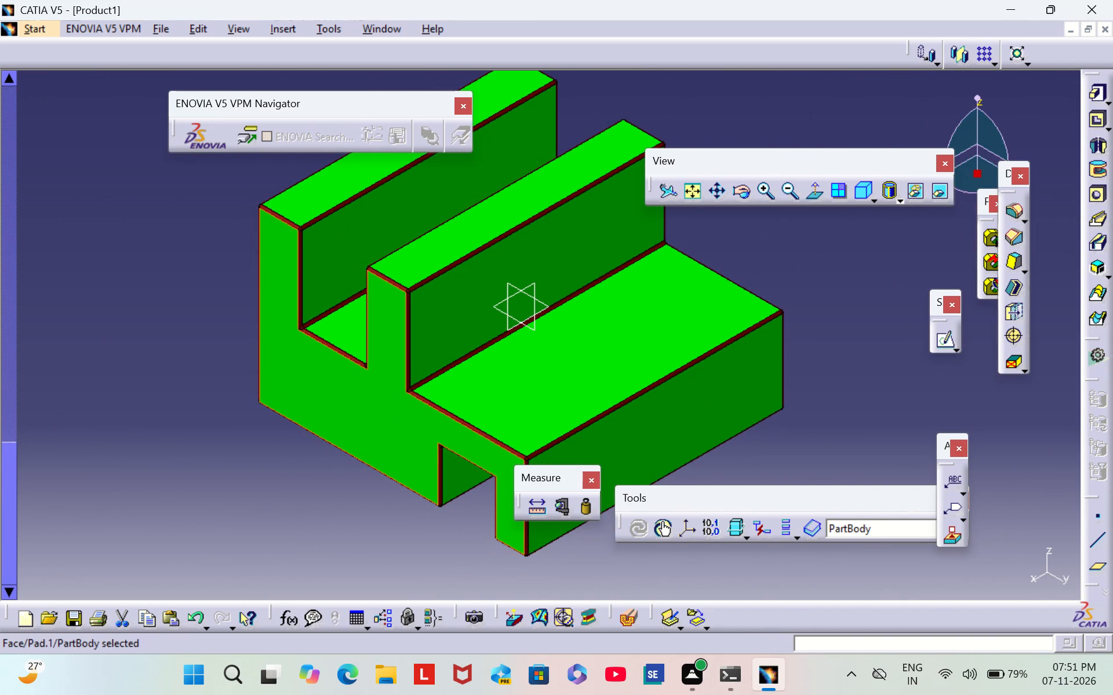
scroll(125, 379, up, 20)
scroll(125, 379, up, 5)
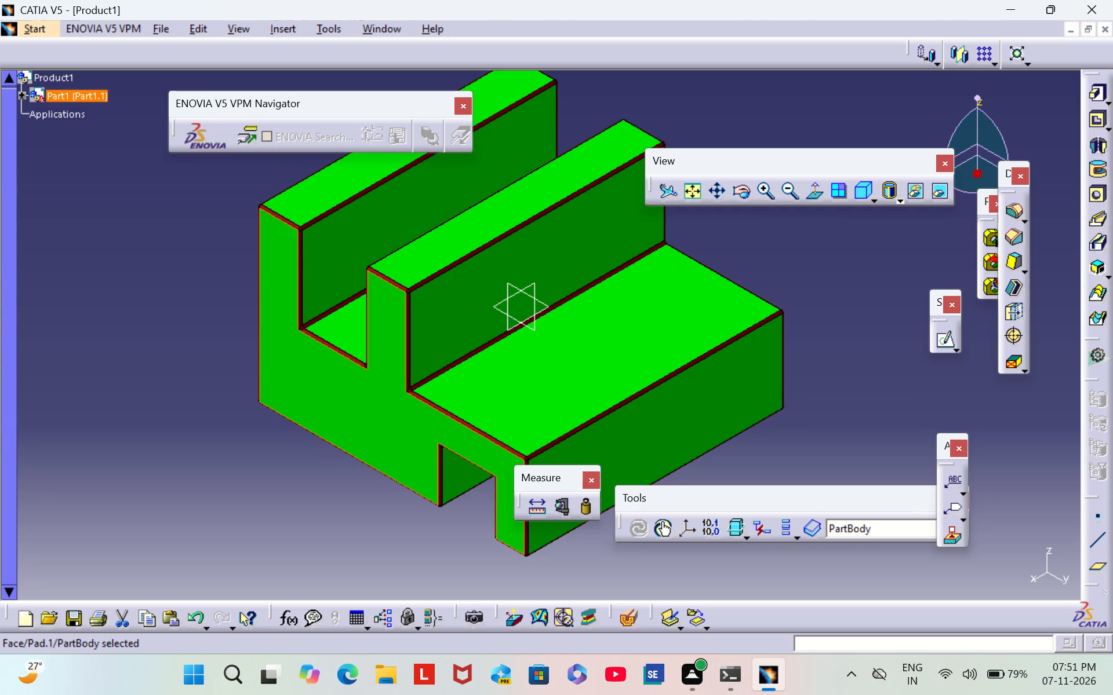
scroll(94, 351, down, 1)
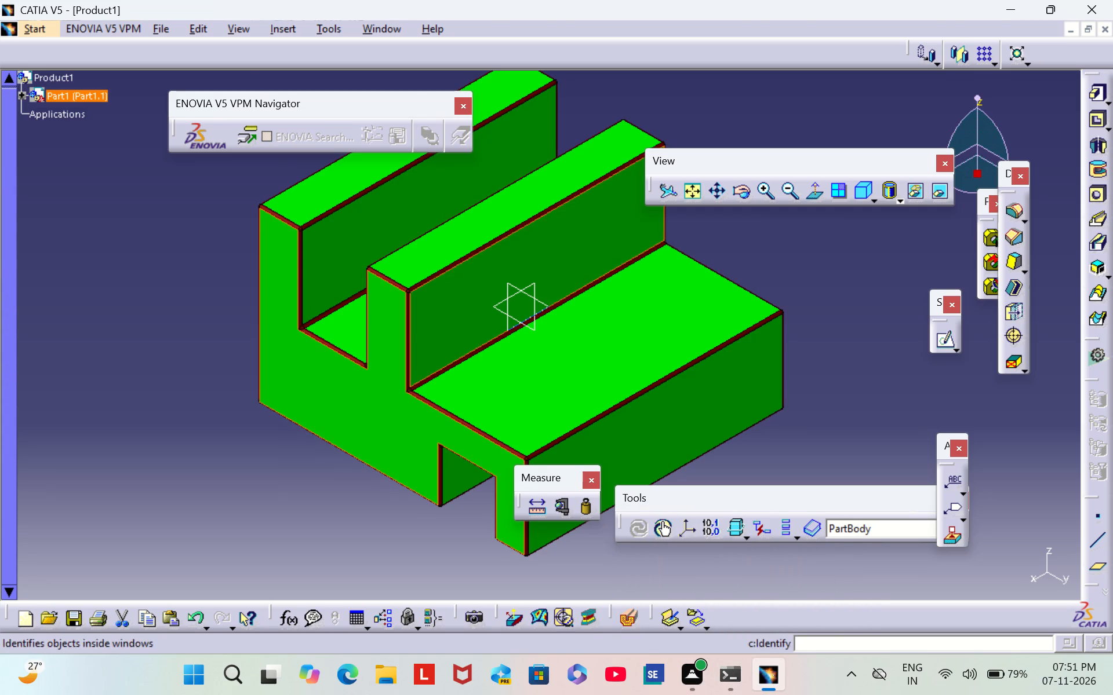
Save the part to the Desktop as a CATPart named PART 5, accepting the update of links in session.
click(160, 28)
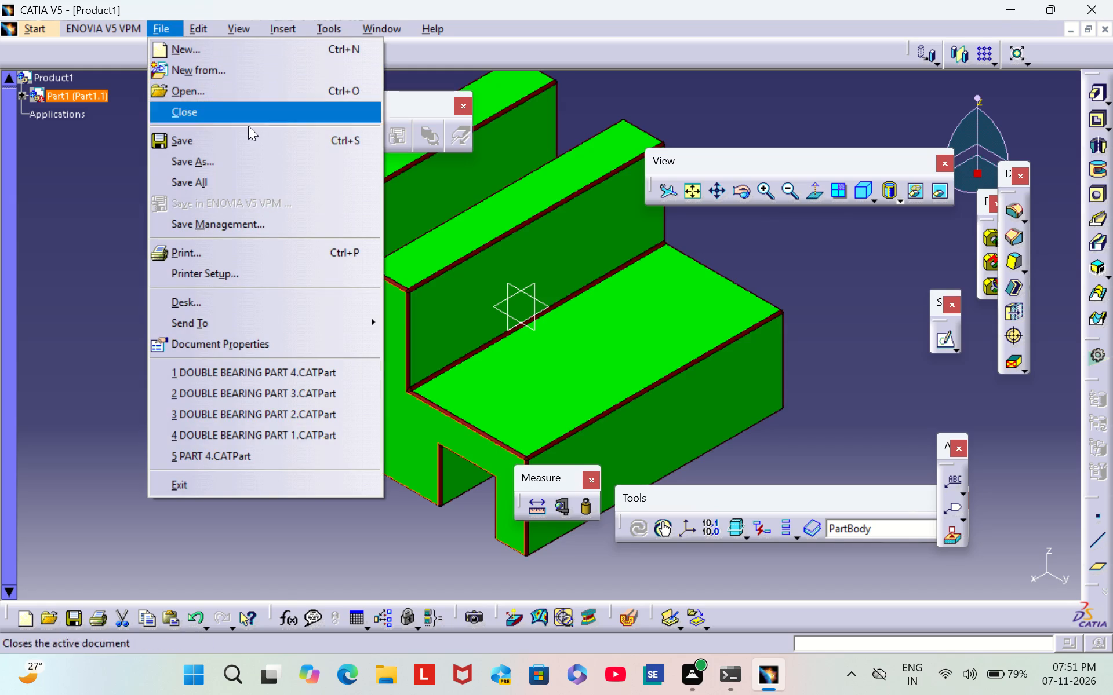
click(283, 167)
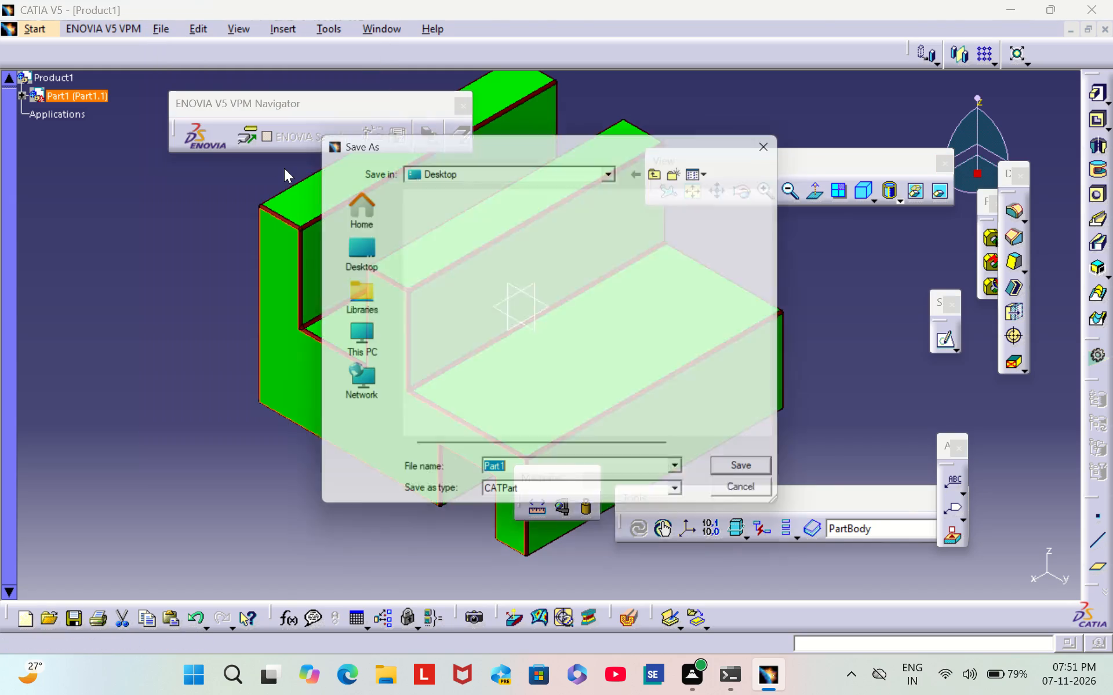
key(BackSpace)
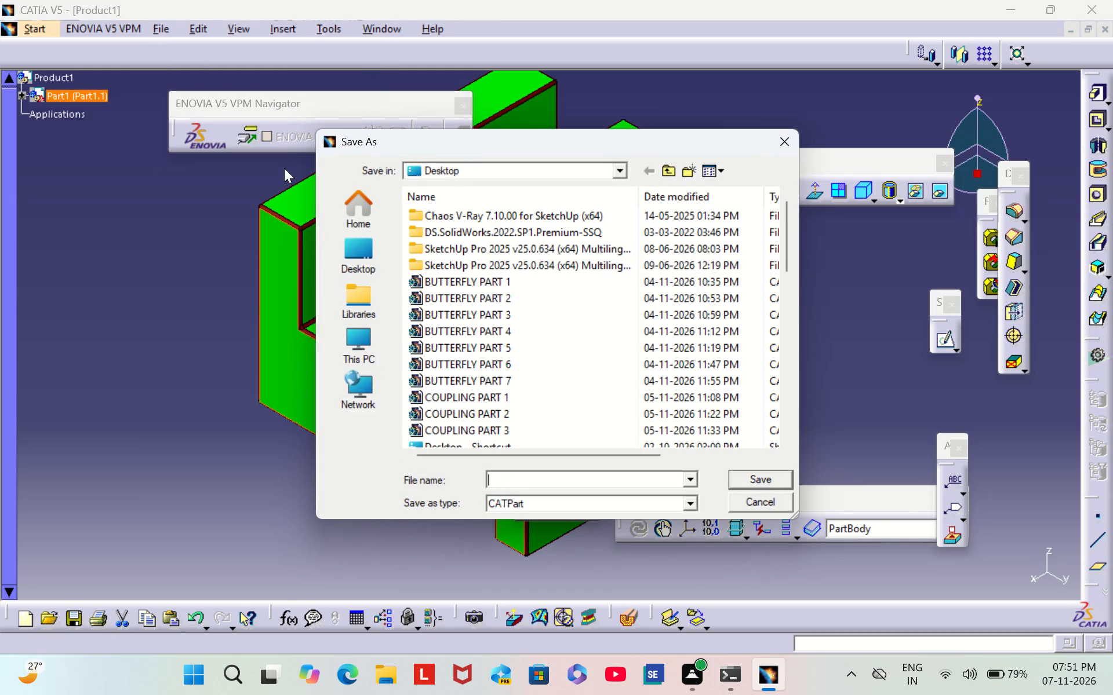
text(PART)
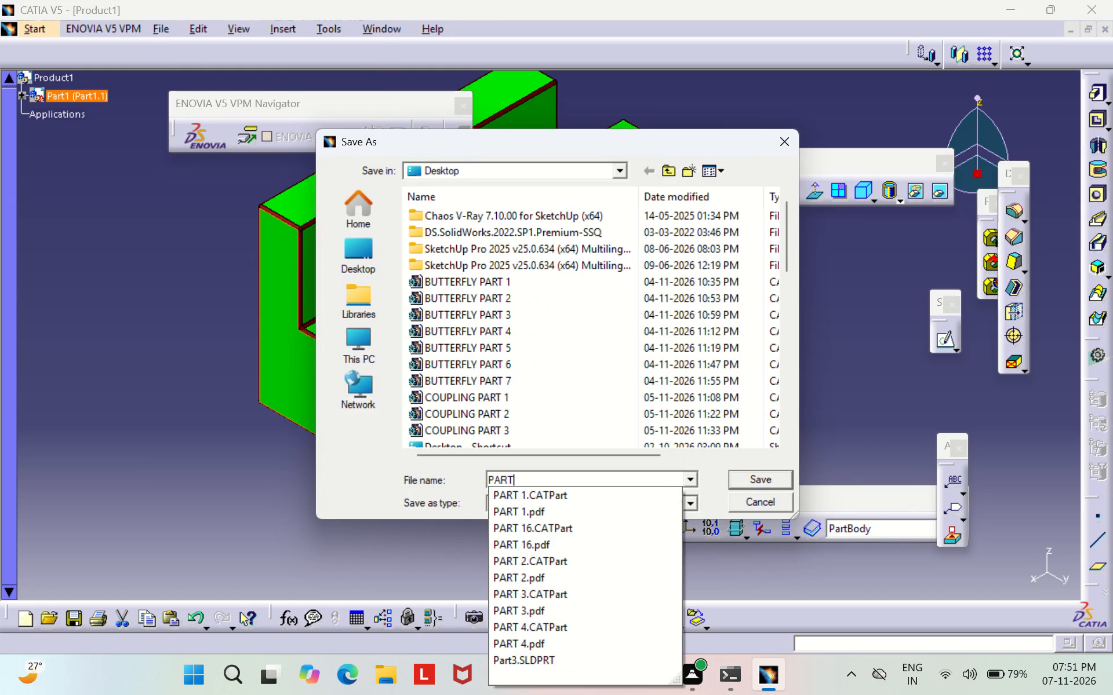
key(space)
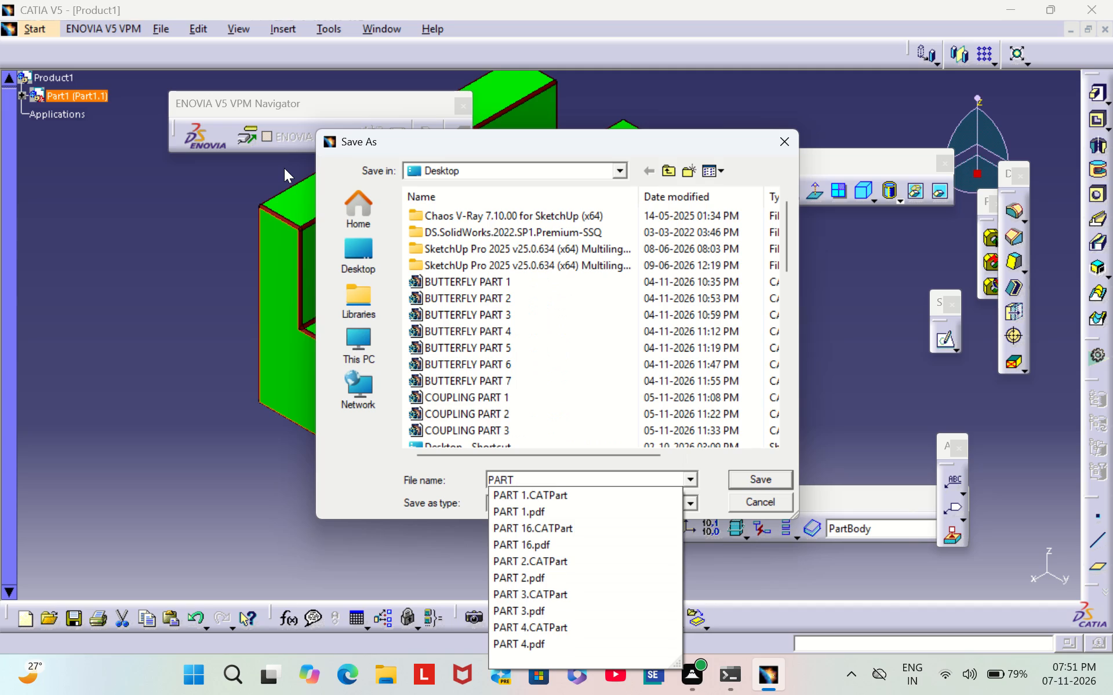
key(5)
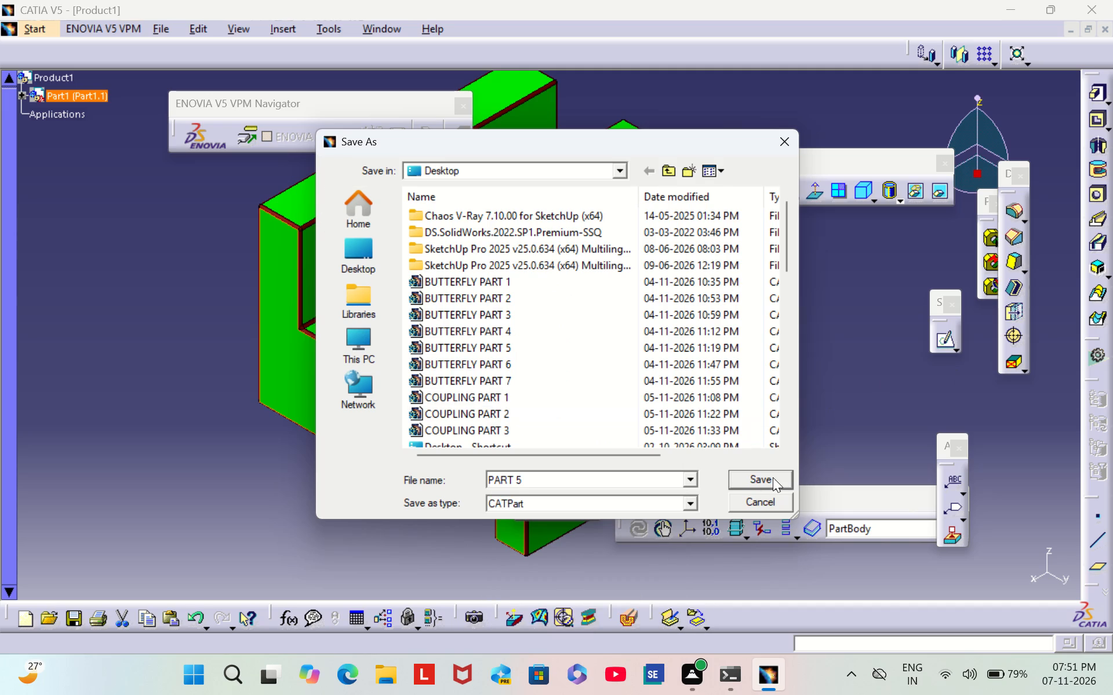
click(773, 477)
click(608, 389)
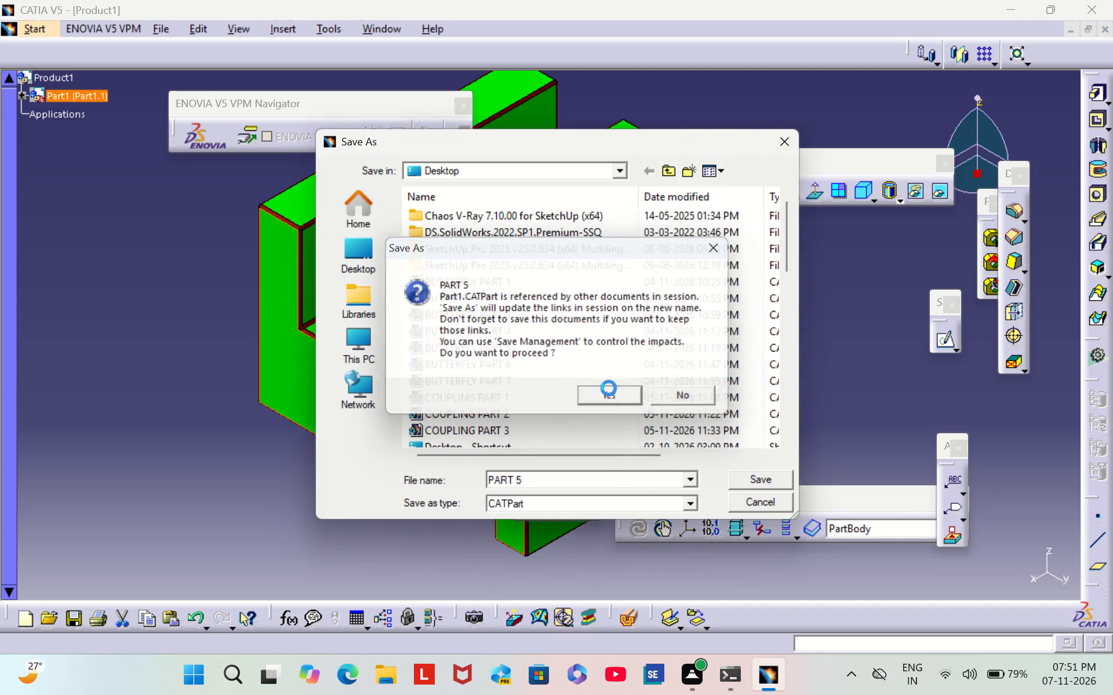
Print the isometric view of the block to an output file named PART 5 on the Desktop.
click(102, 618)
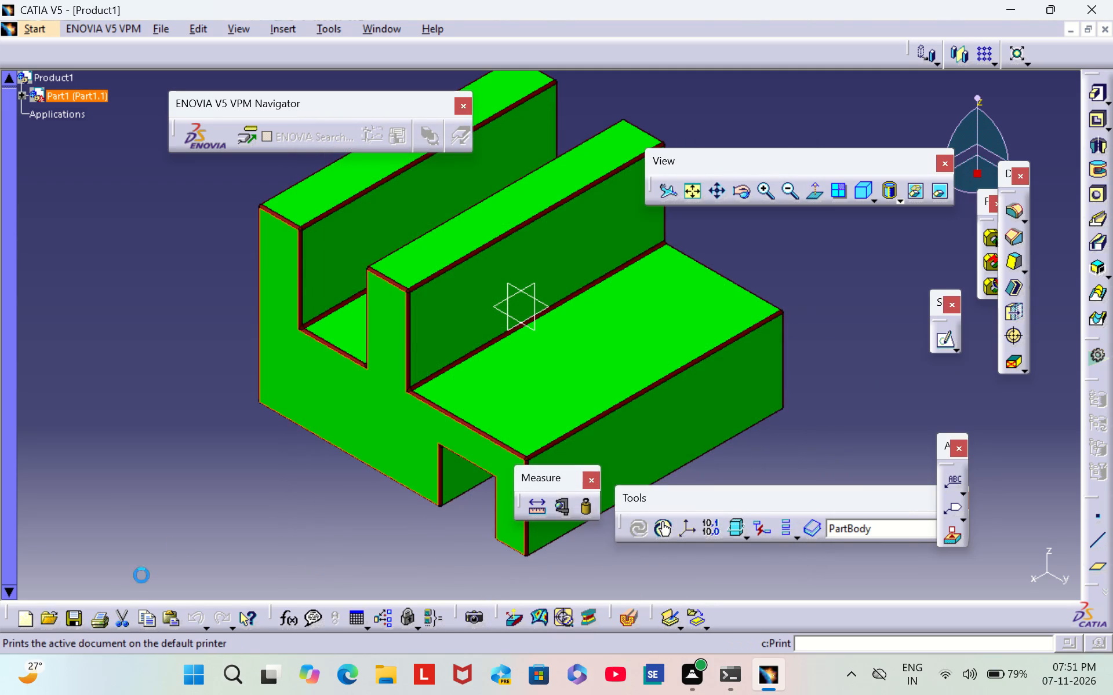
text(PART 5)
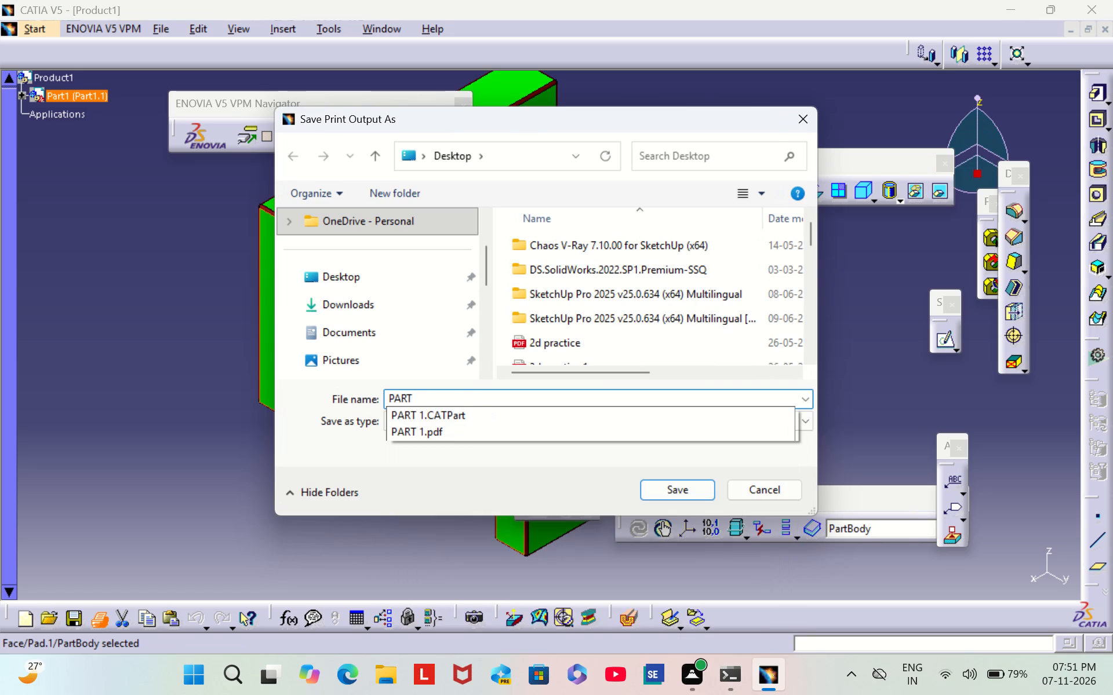
click(679, 492)
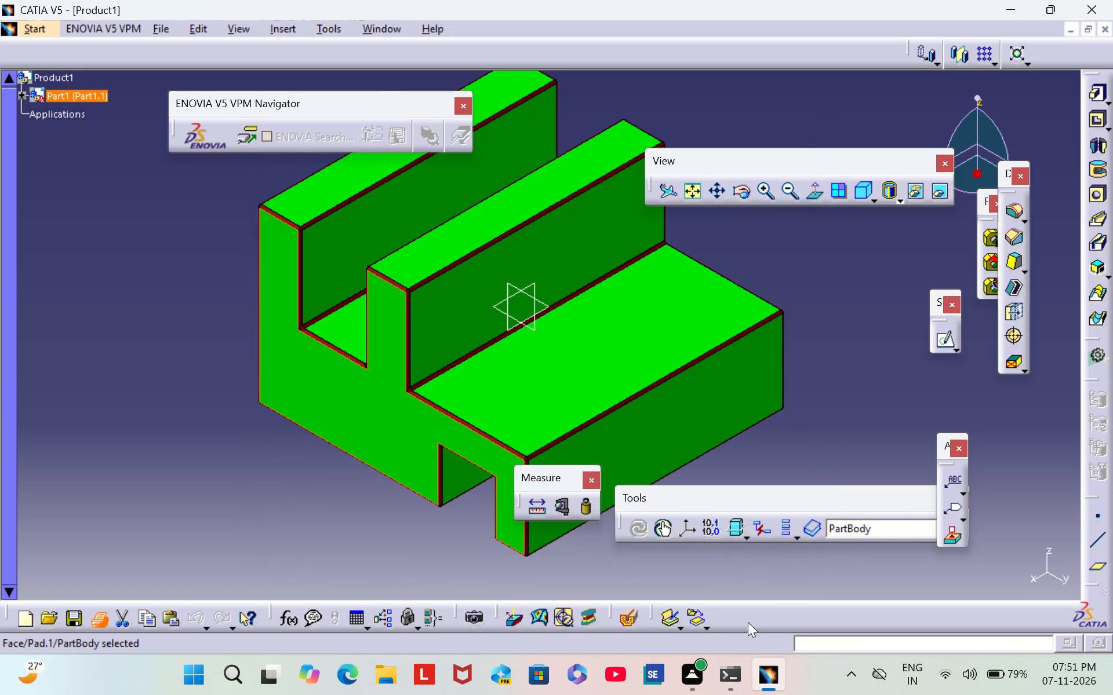